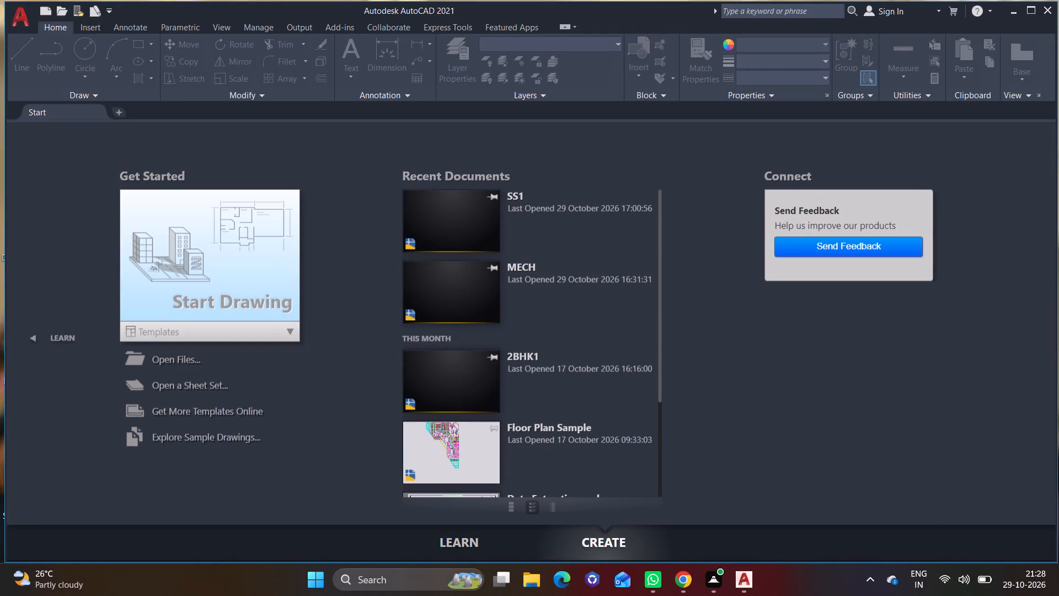
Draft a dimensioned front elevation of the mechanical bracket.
Start a new blank drawing.
click(201, 273)
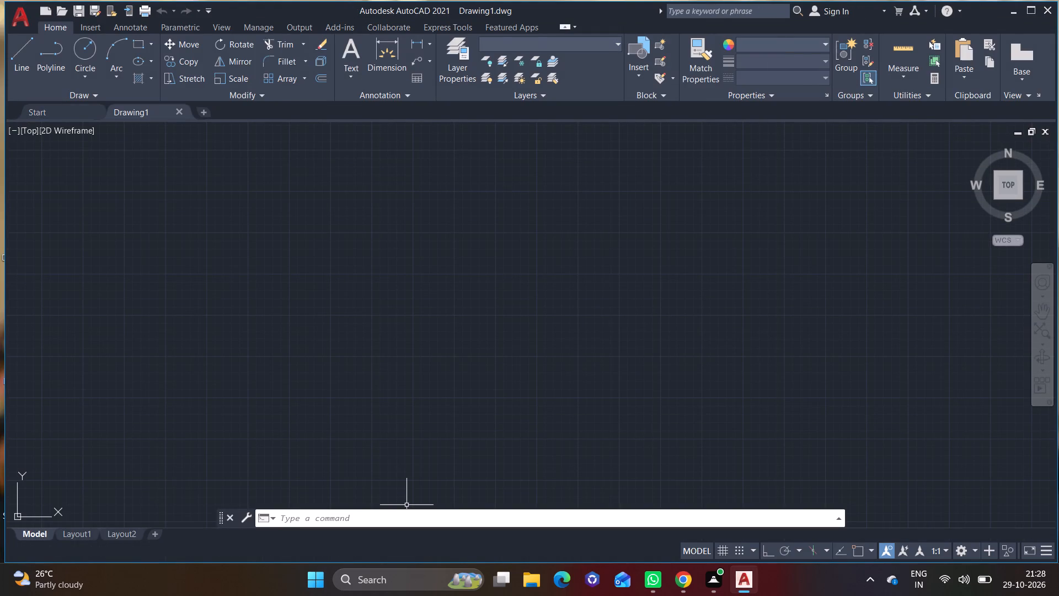
Turn on command logging for the drawing with the LOGFILEON command.
click(408, 518)
text(logfileon)
key(3)
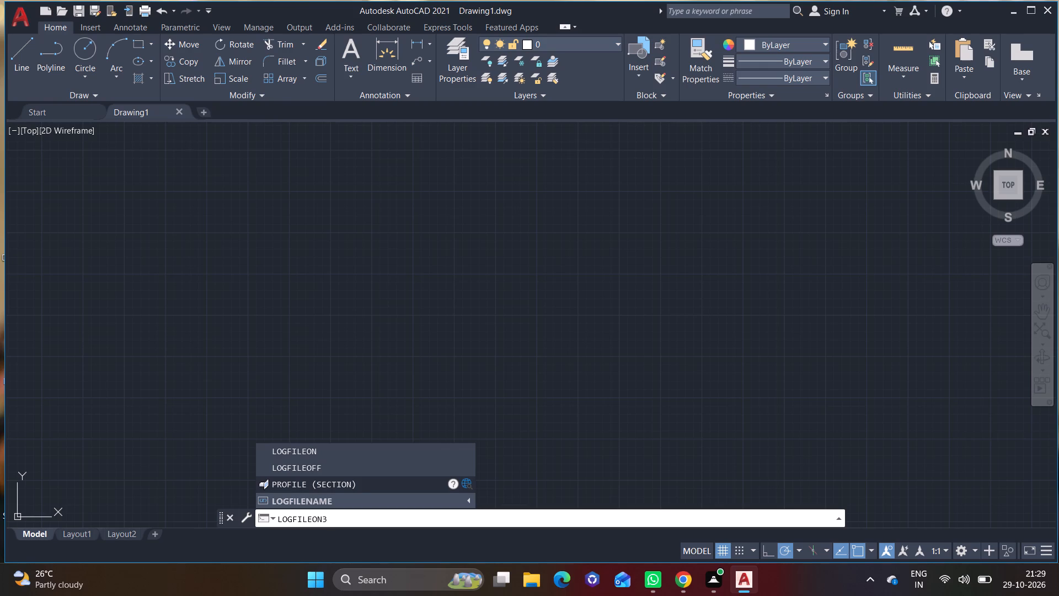
key(BackSpace)
key(Return)
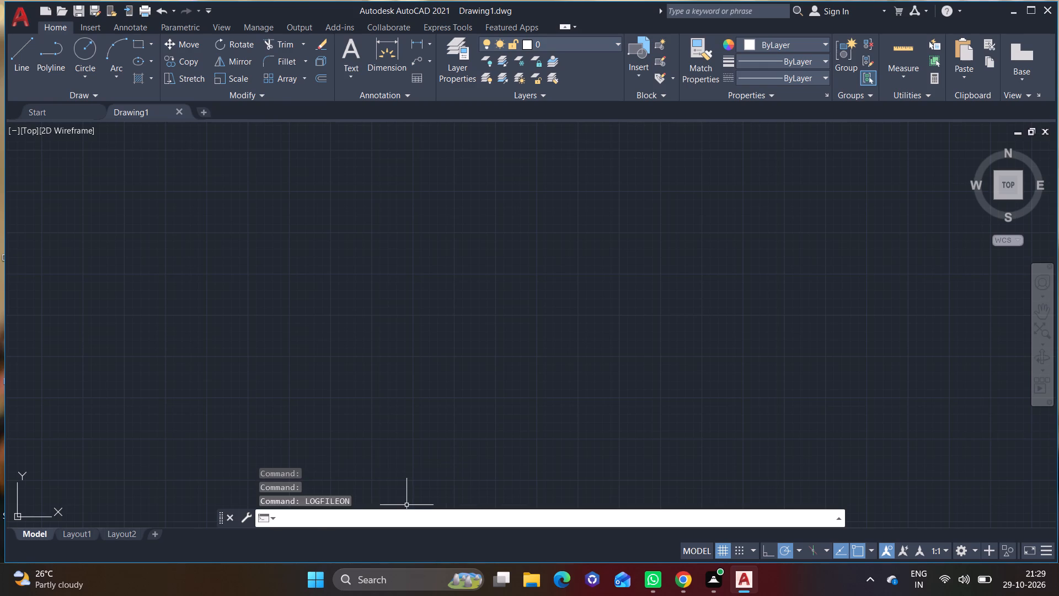
Set the drawing units to Architectural length type with Inches as the insertion scale.
text(un)
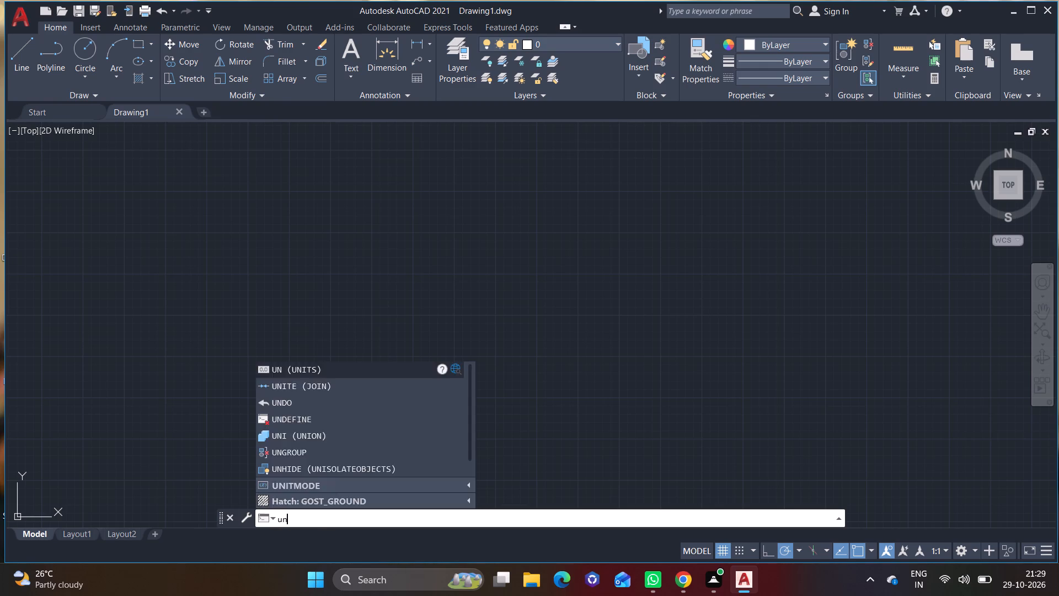
key(Return)
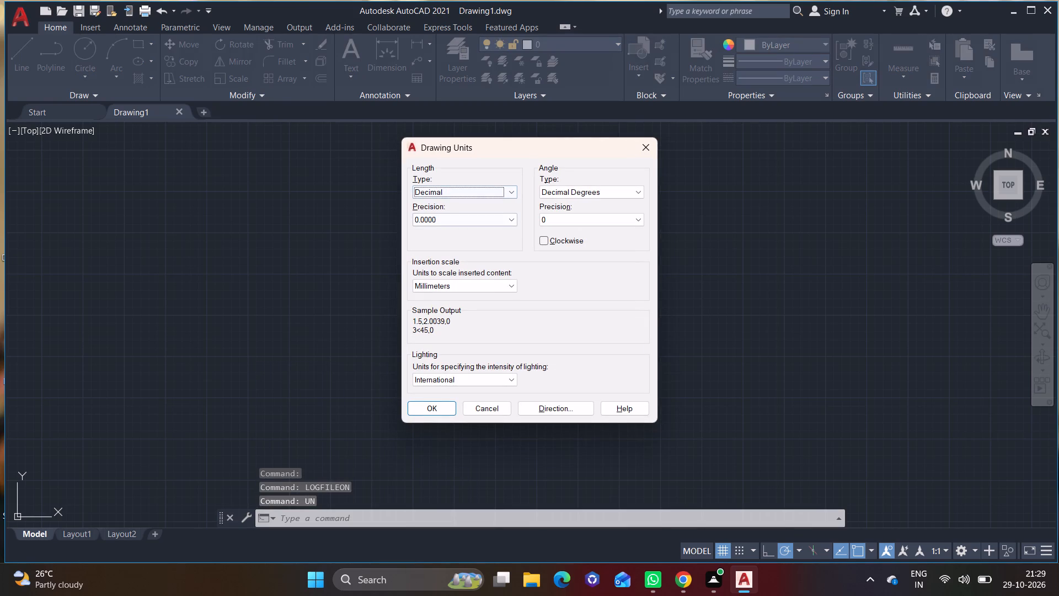
click(453, 190)
click(450, 203)
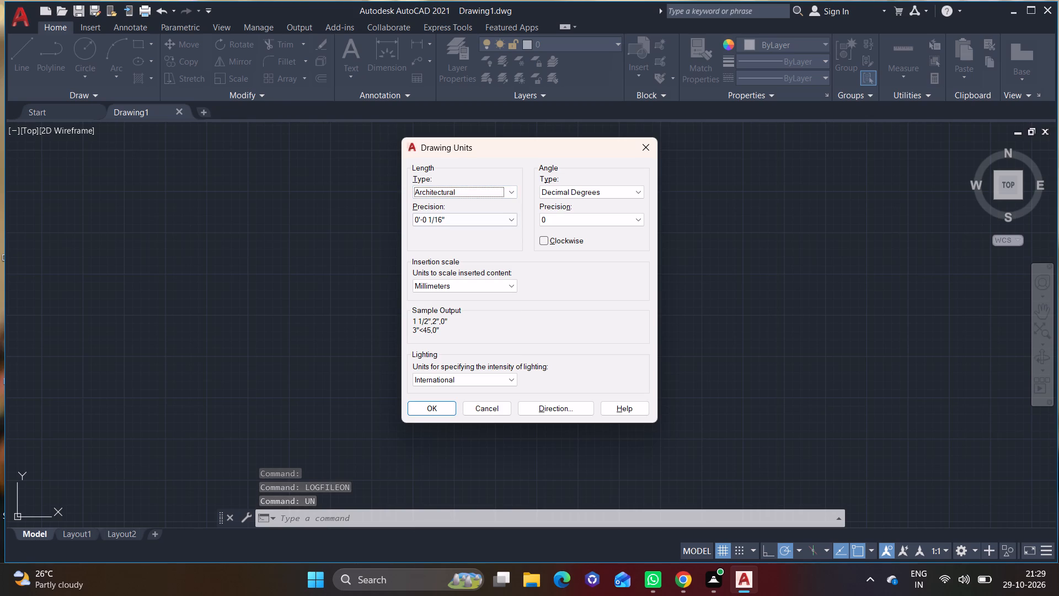
click(442, 289)
click(439, 307)
click(438, 410)
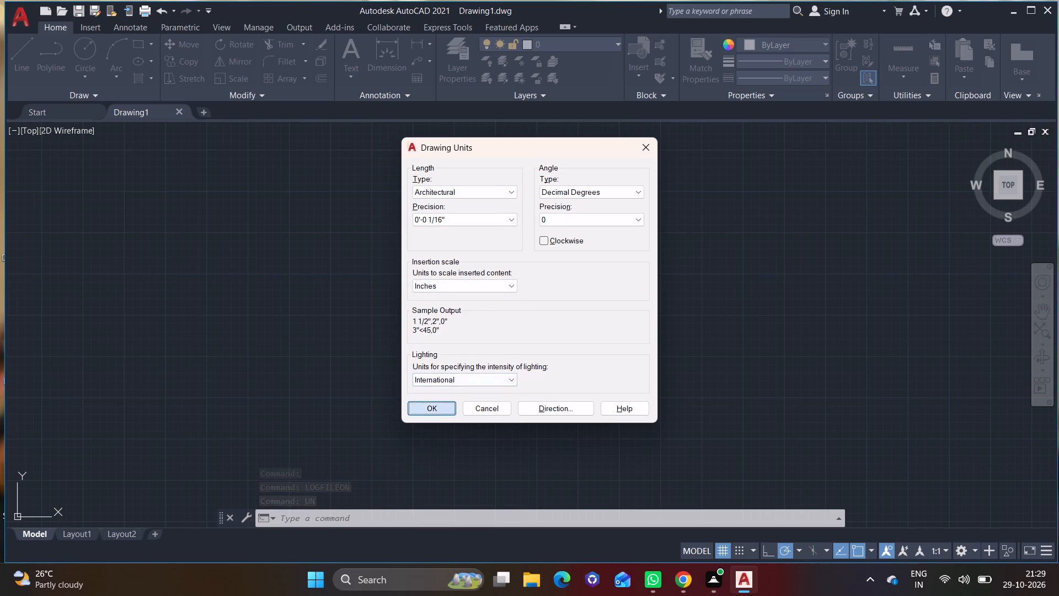
Draw three consecutive horizontal line segments in empty space, each 80 inches long.
scroll(423, 347, down, 2)
middle_drag(416, 345, 298, 406)
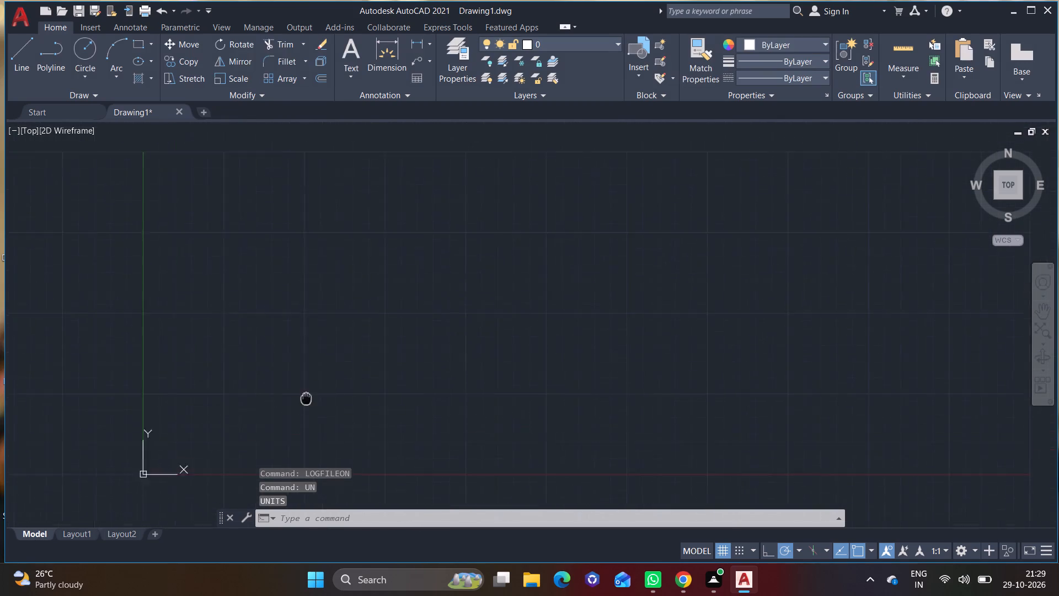
middle_drag(298, 406, 291, 412)
scroll(340, 369, down, 6)
middle_drag(438, 300, 161, 425)
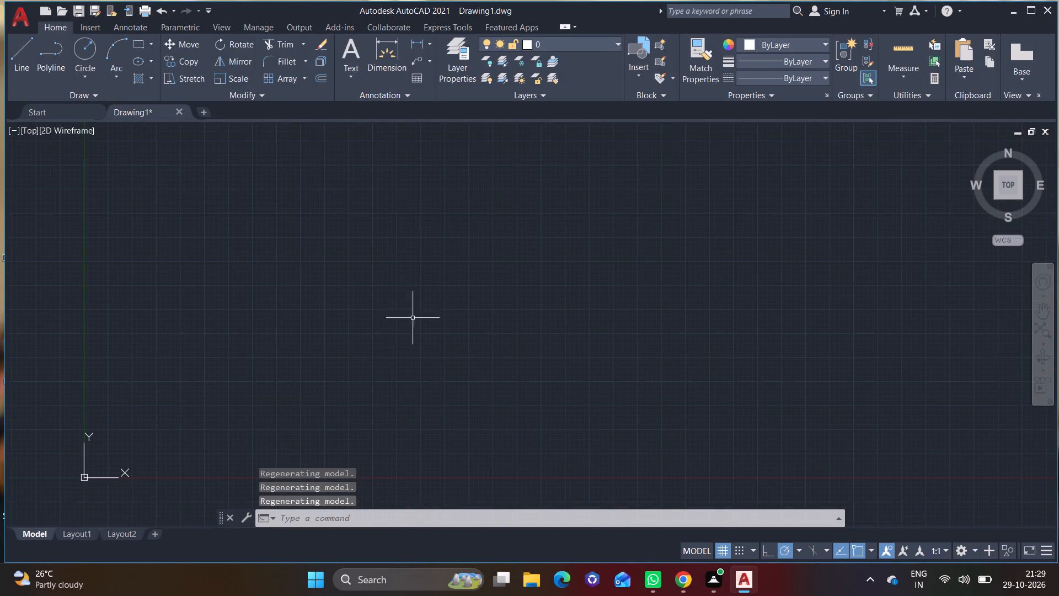
middle_drag(438, 301, 285, 402)
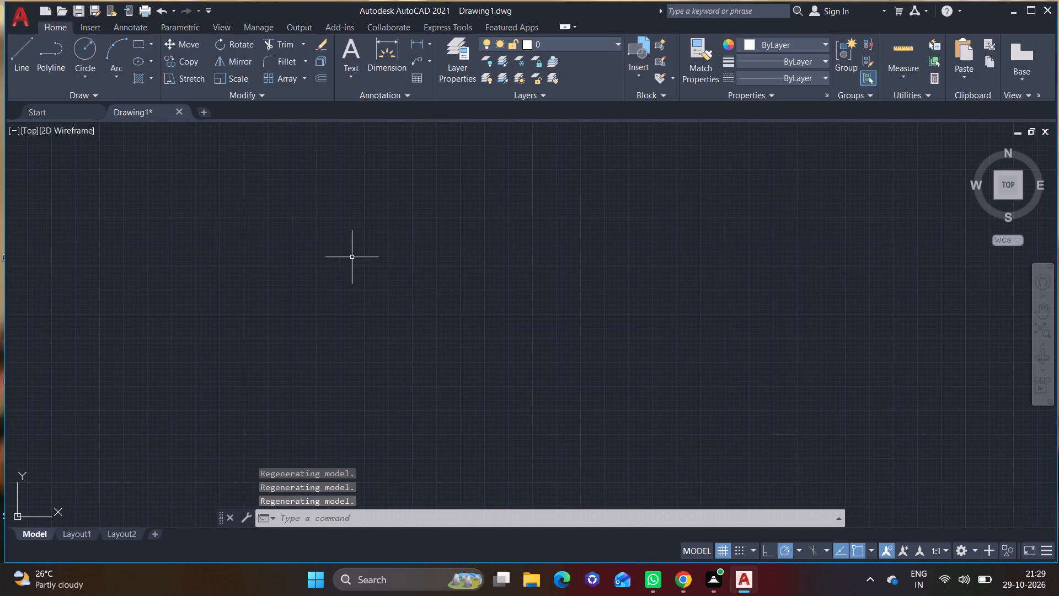
click(26, 77)
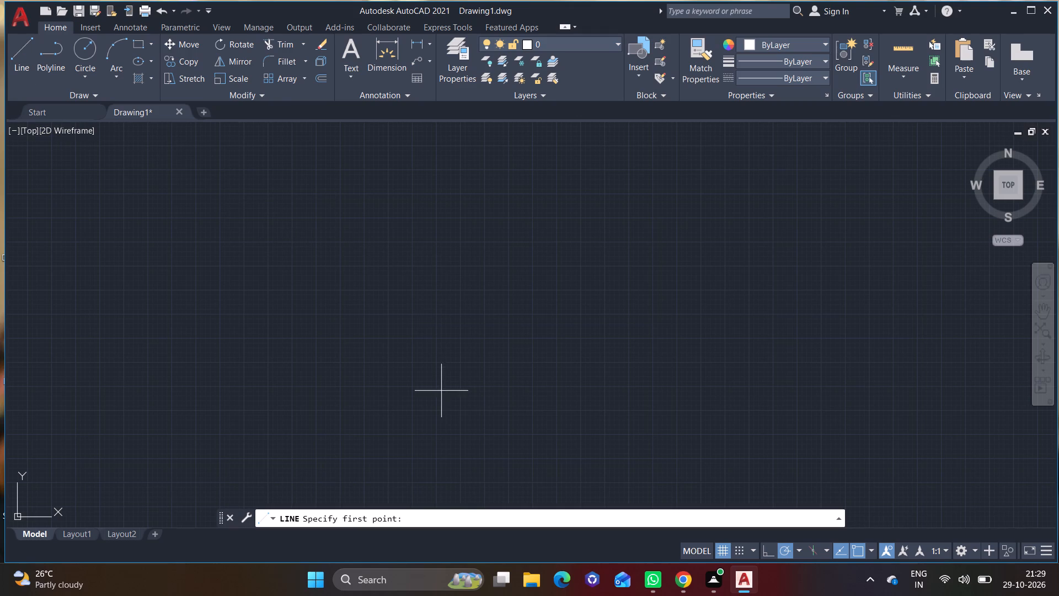
click(440, 406)
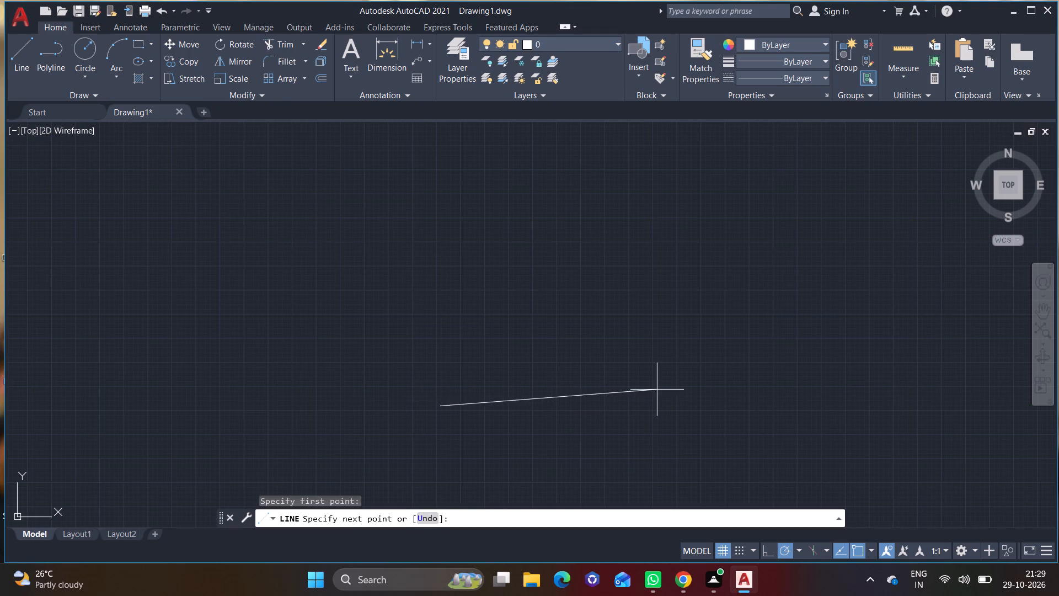
text(80)
key(Return)
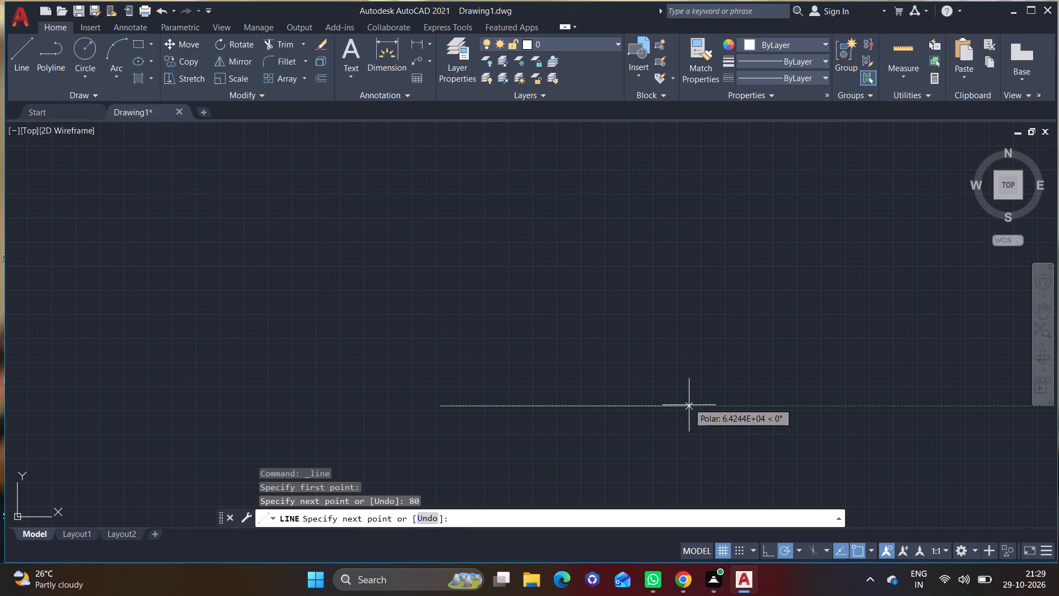
text(80)
key(Return)
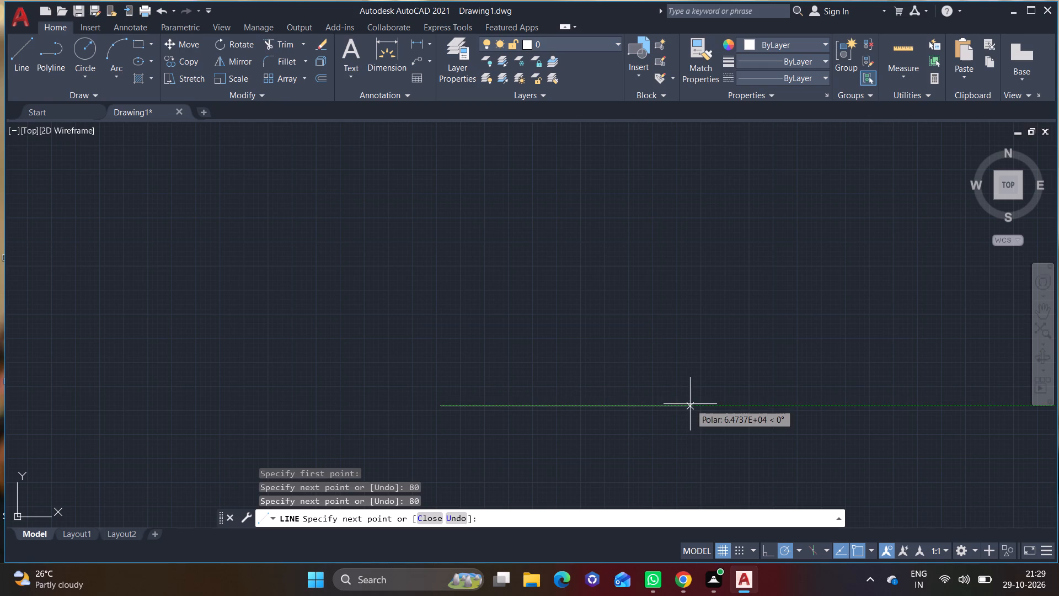
text(80)
key(Return)
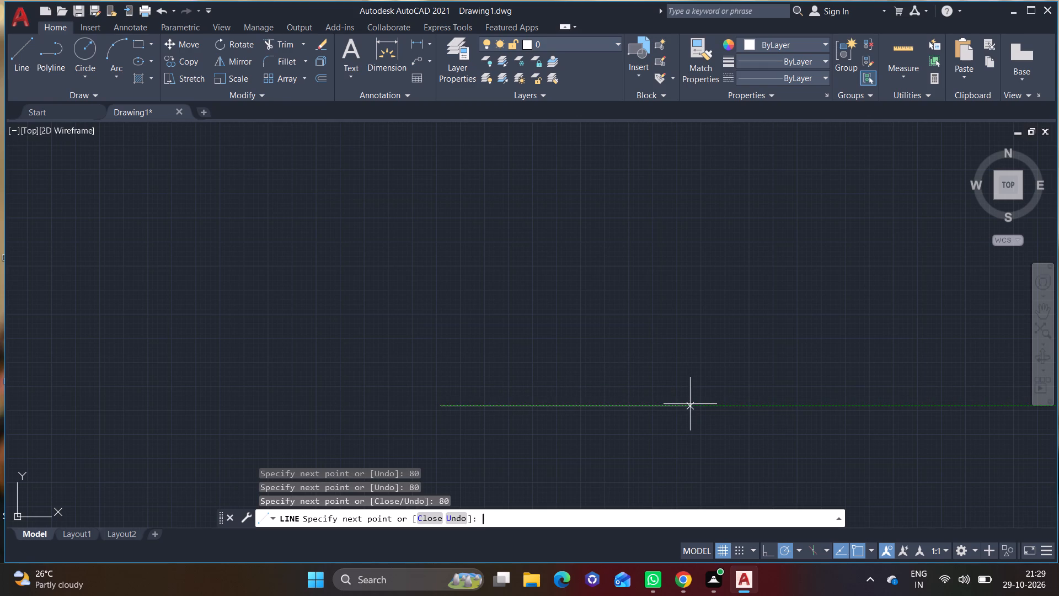
key(space)
Move the second and third 80-inch segments off the first one, using the picked base point as the displacement.
scroll(367, 415, up, 3)
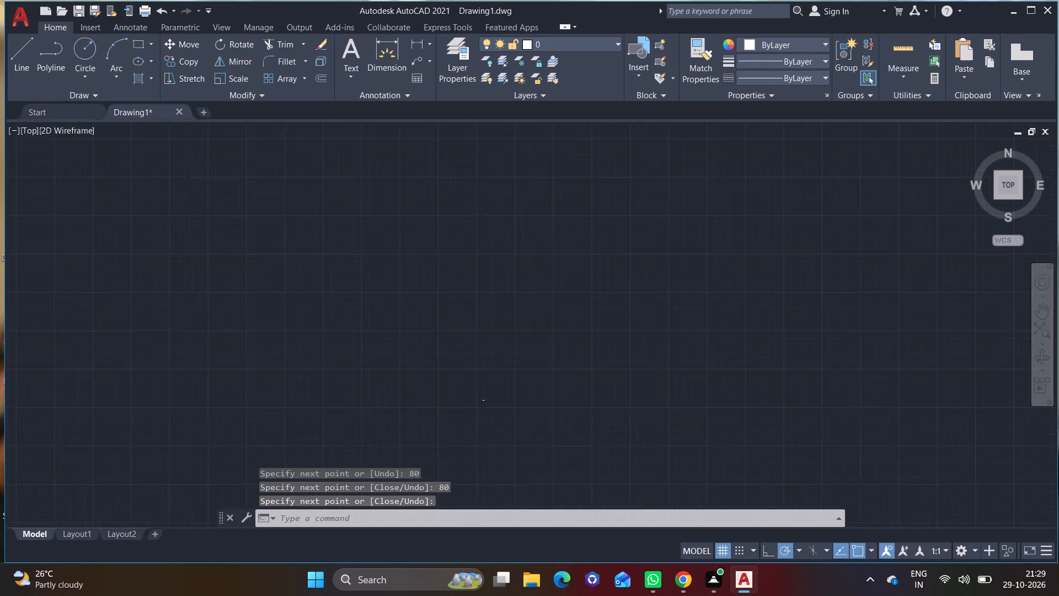
scroll(472, 411, up, 2)
shift+middle_drag(633, 387, 173, 368)
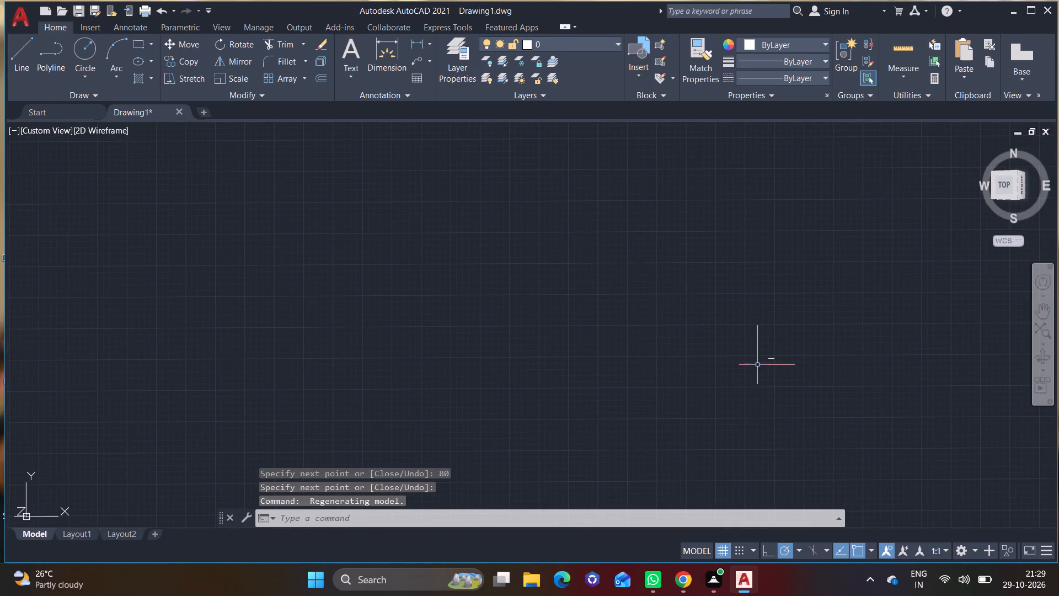
scroll(764, 366, up, 9)
middle_drag(793, 294, 358, 400)
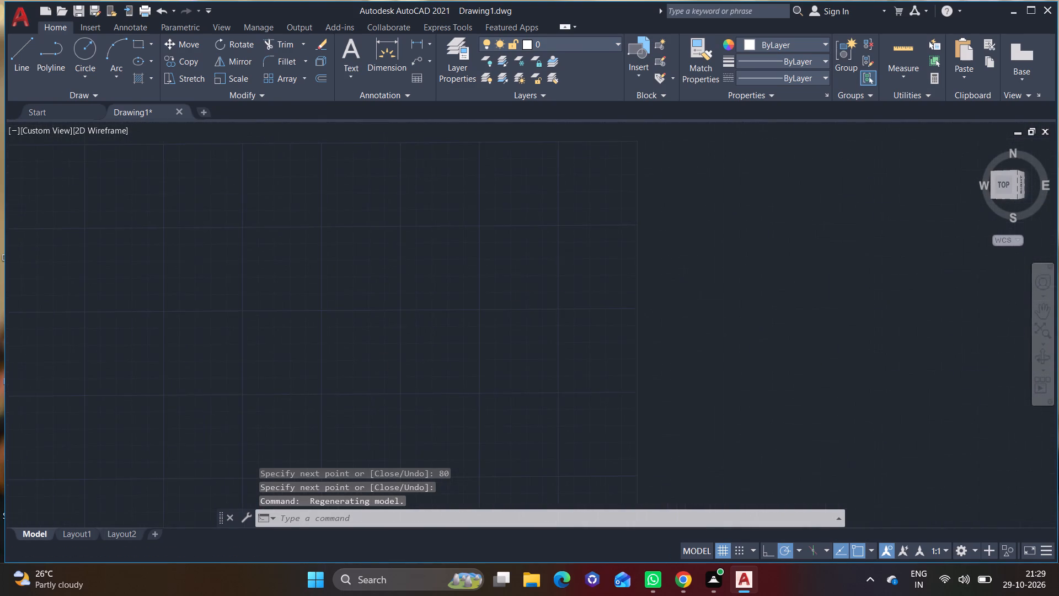
scroll(525, 296, down, 4)
middle_drag(567, 268, 425, 339)
scroll(431, 297, up, 3)
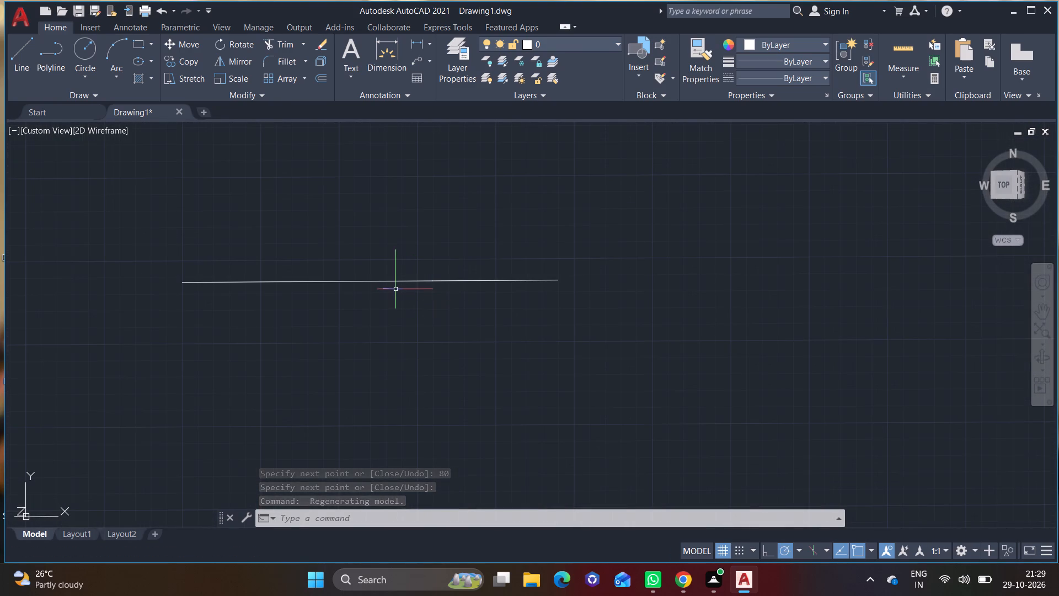
click(393, 282)
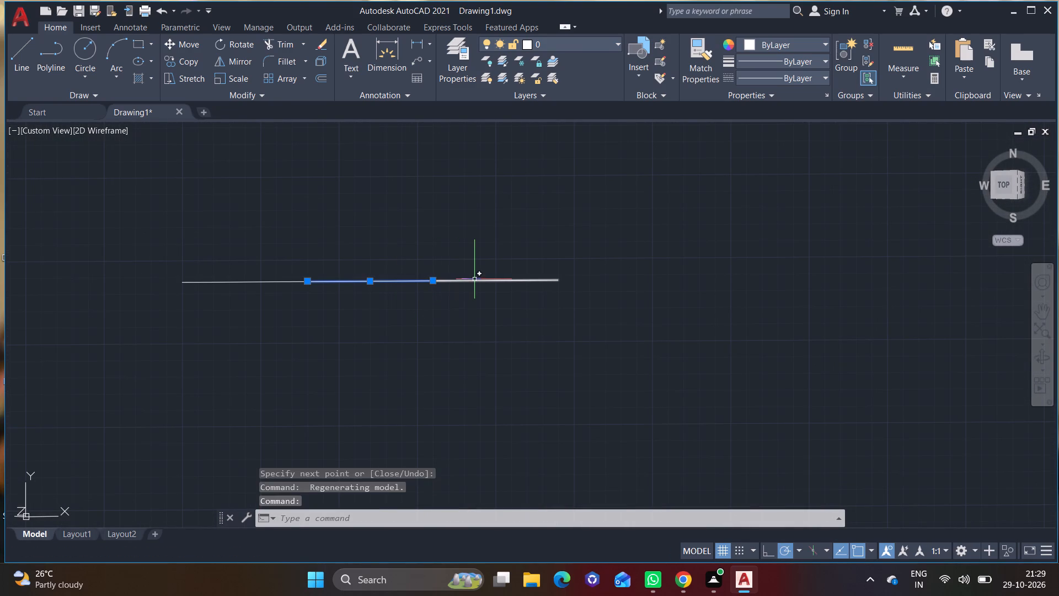
click(474, 280)
right_click(474, 280)
click(511, 348)
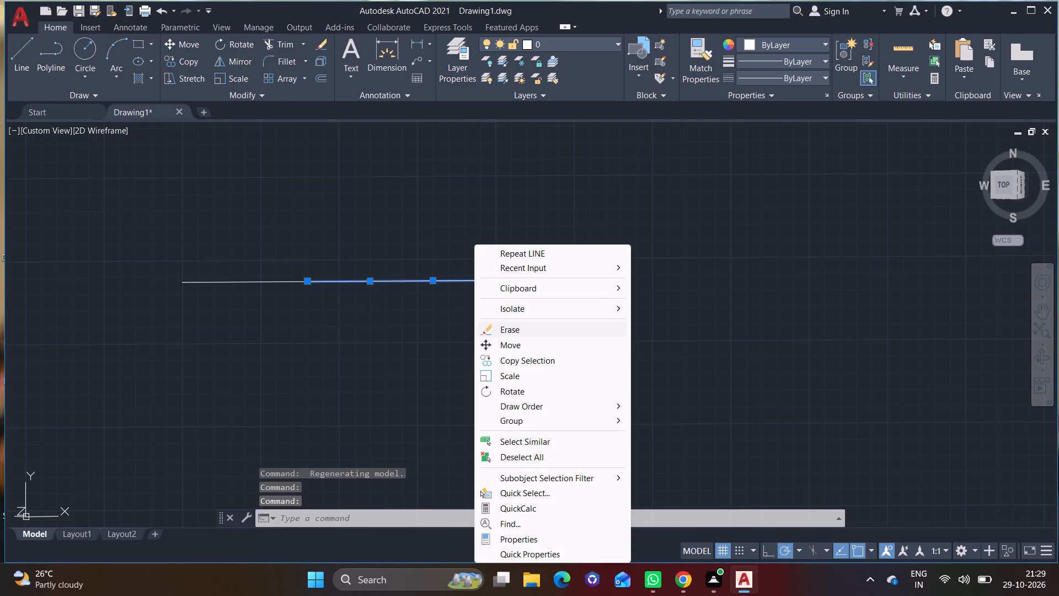
click(468, 280)
key(space)
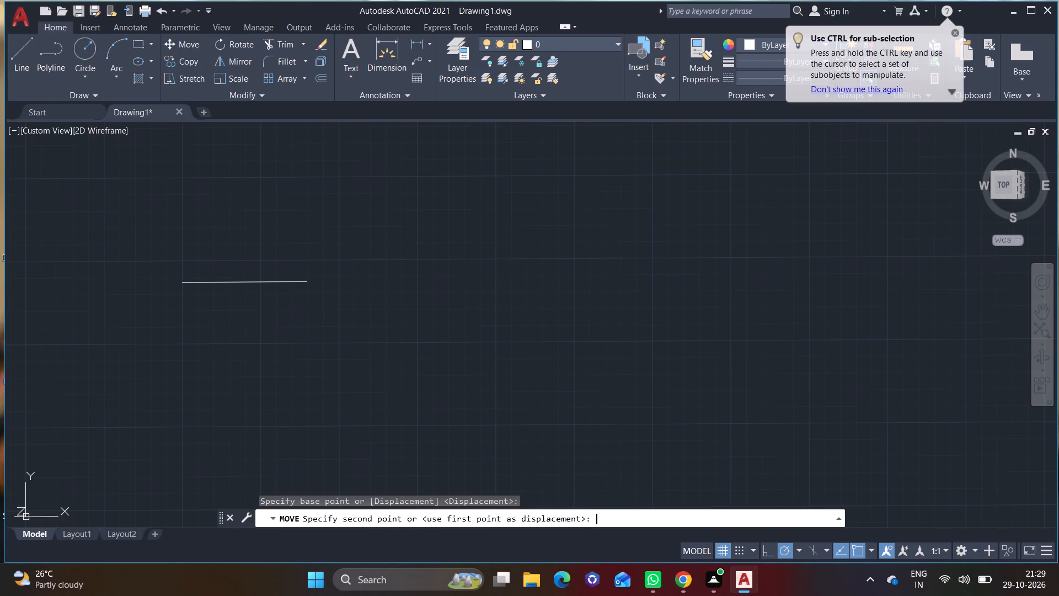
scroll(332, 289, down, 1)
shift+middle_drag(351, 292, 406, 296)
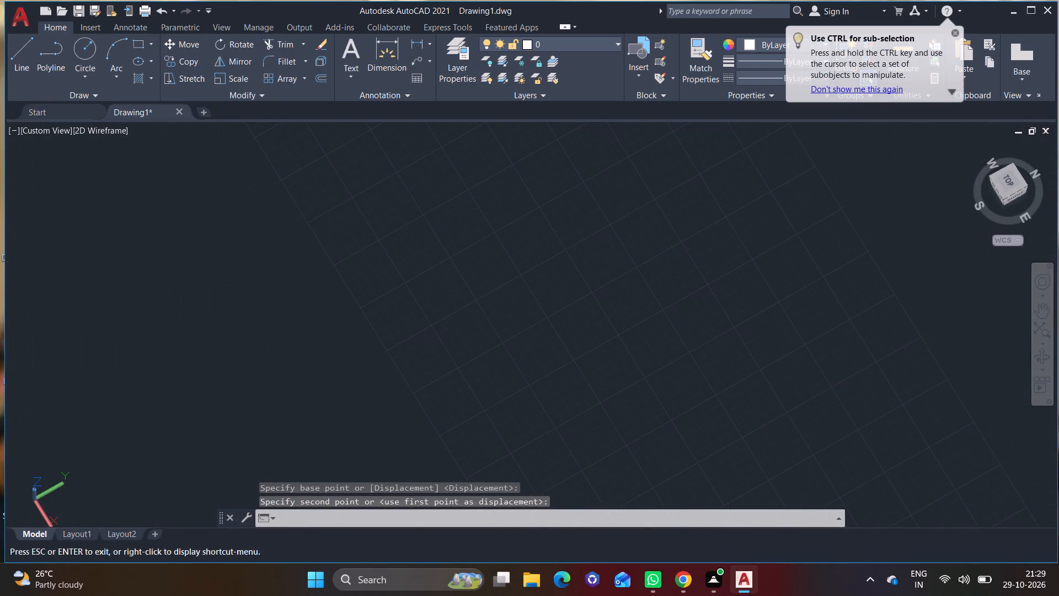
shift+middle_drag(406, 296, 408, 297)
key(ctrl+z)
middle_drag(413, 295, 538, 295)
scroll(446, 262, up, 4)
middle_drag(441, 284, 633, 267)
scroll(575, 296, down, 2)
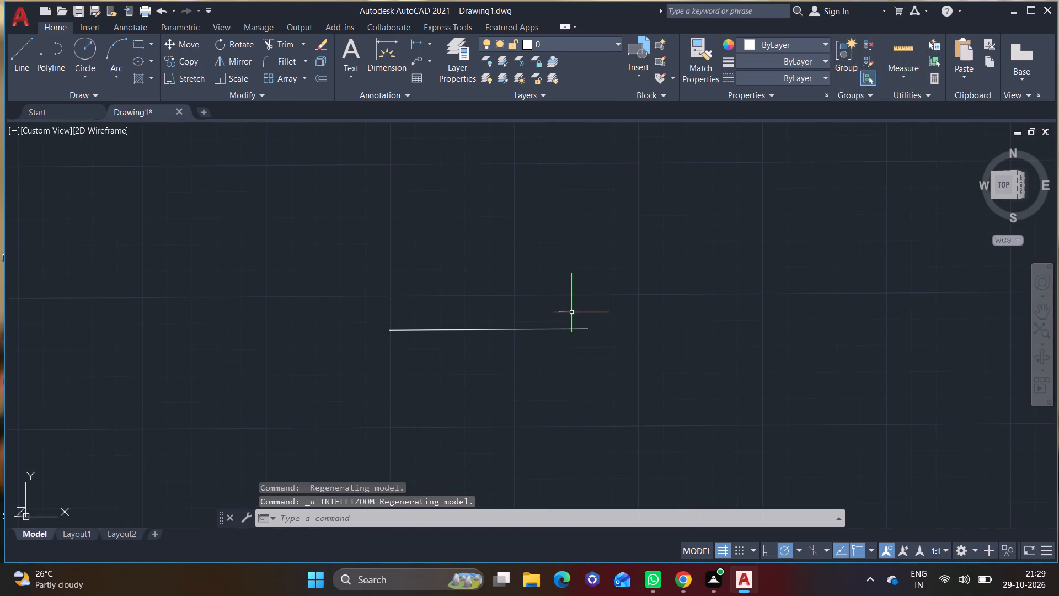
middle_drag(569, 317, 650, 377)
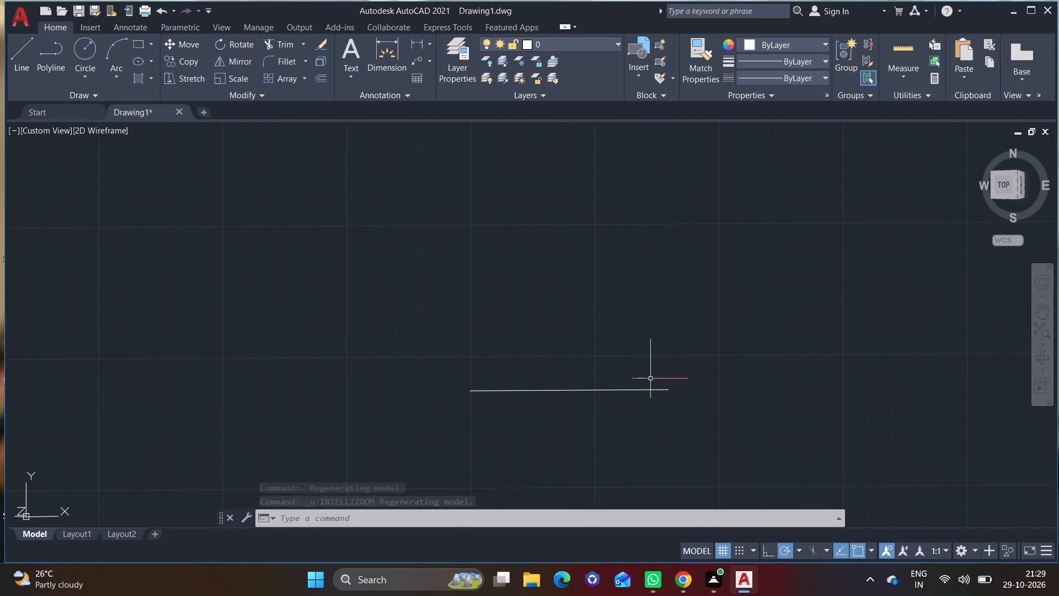
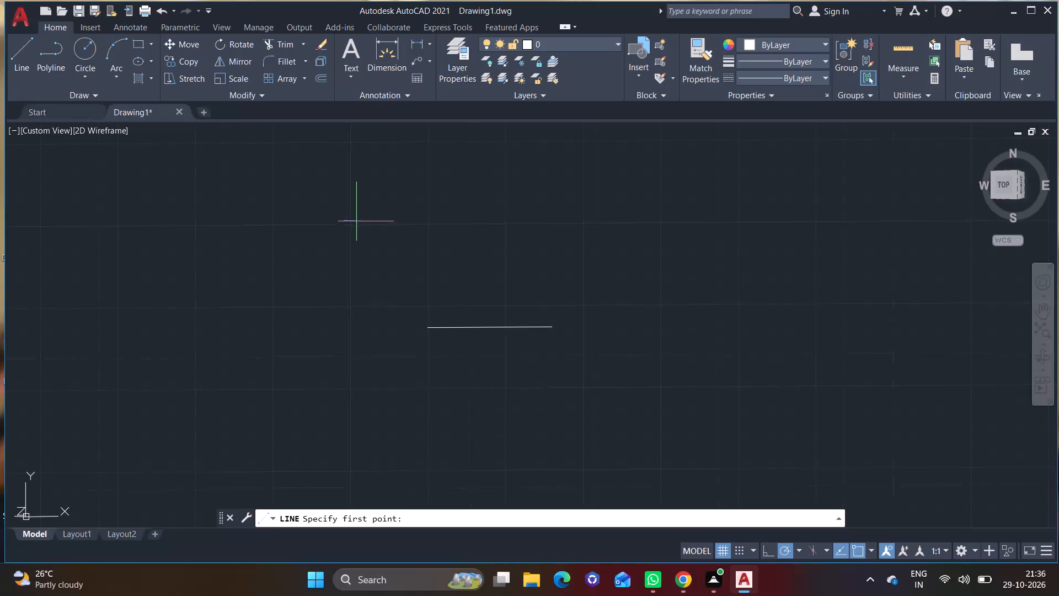
Draw a 10-inch vertical line upward from the right end of the 80-inch horizontal line.
scroll(553, 317, up, 4)
scroll(525, 357, down, 3)
click(7, 64)
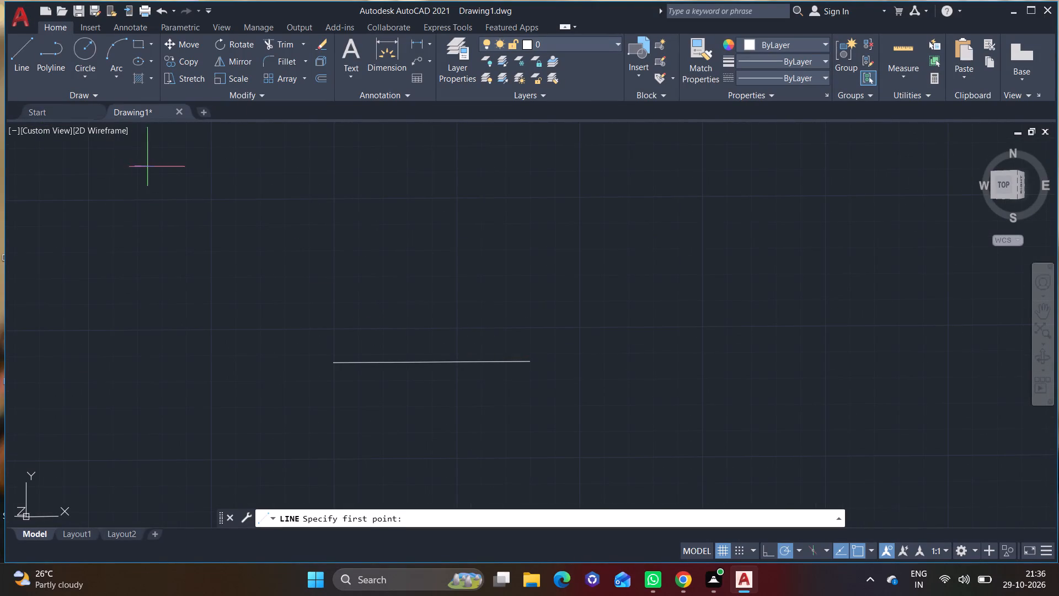
click(531, 360)
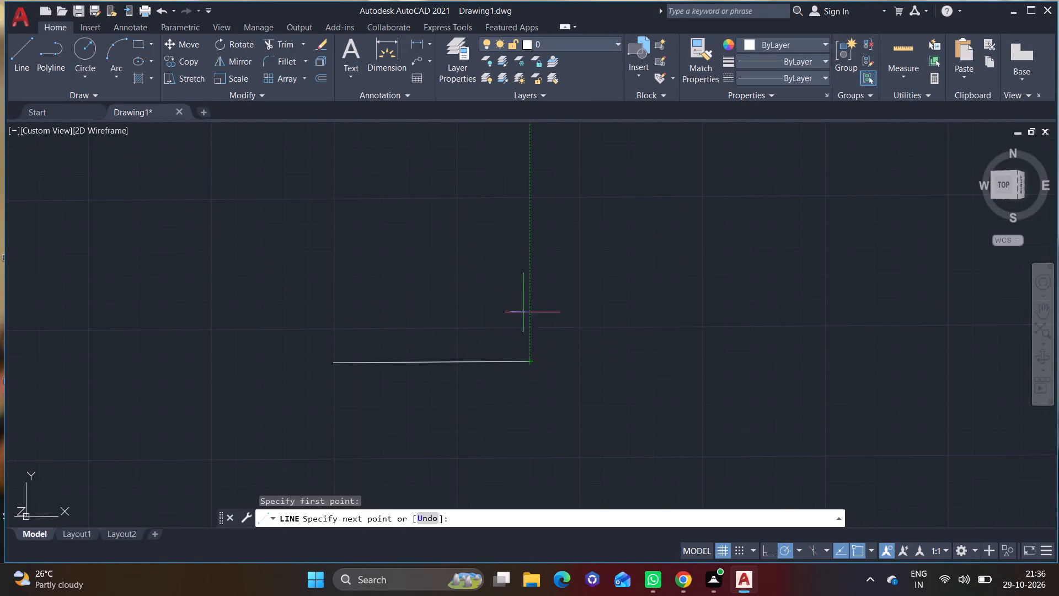
text(10)
key(Return)
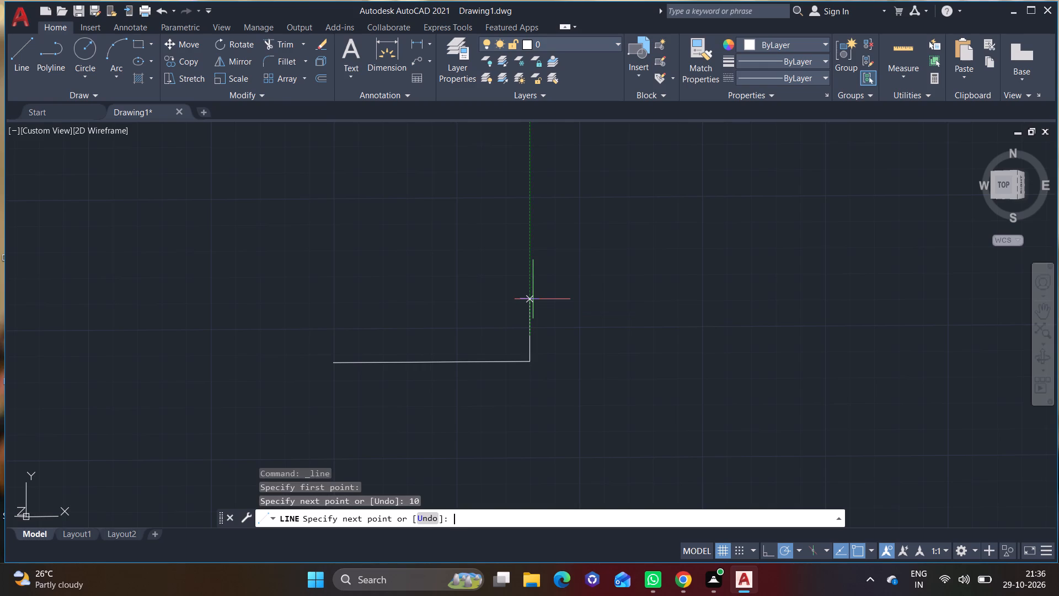
key(space)
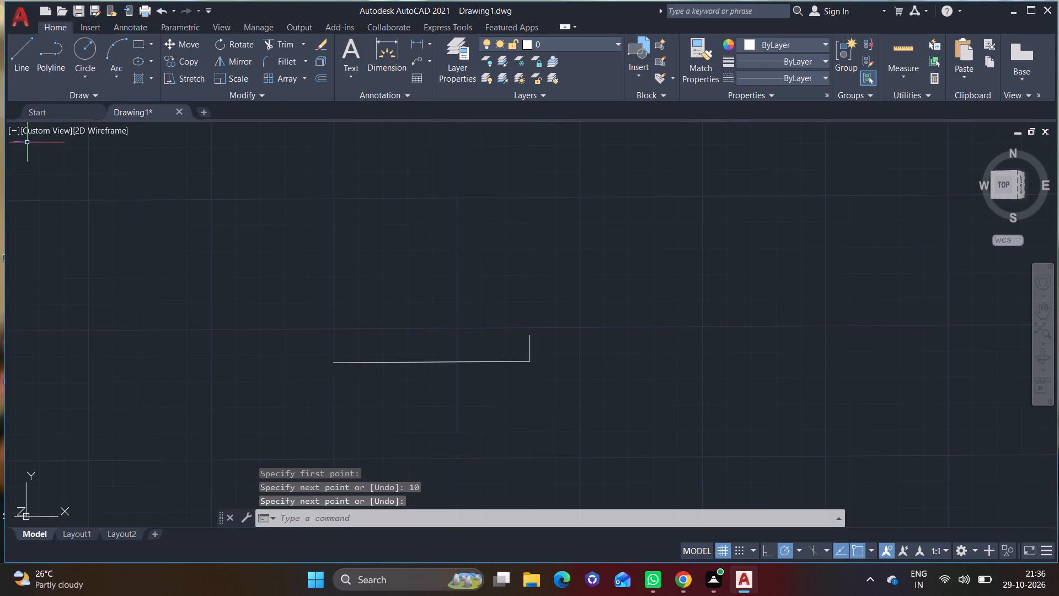
Draw a matching 10-inch vertical line upward from the left end of the 80-inch horizontal line.
click(11, 70)
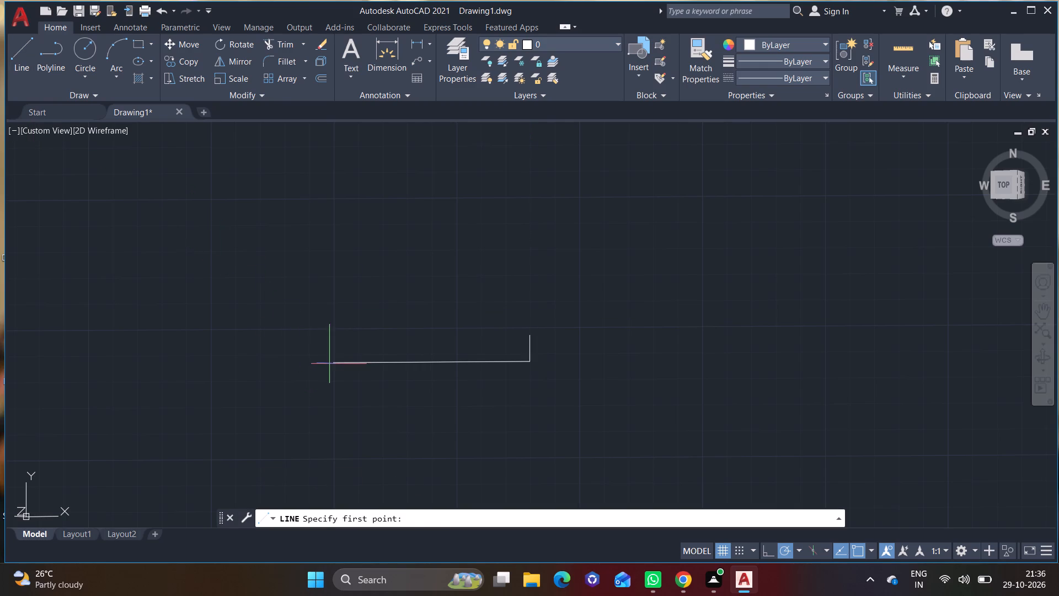
click(333, 364)
text(10)
key(Return)
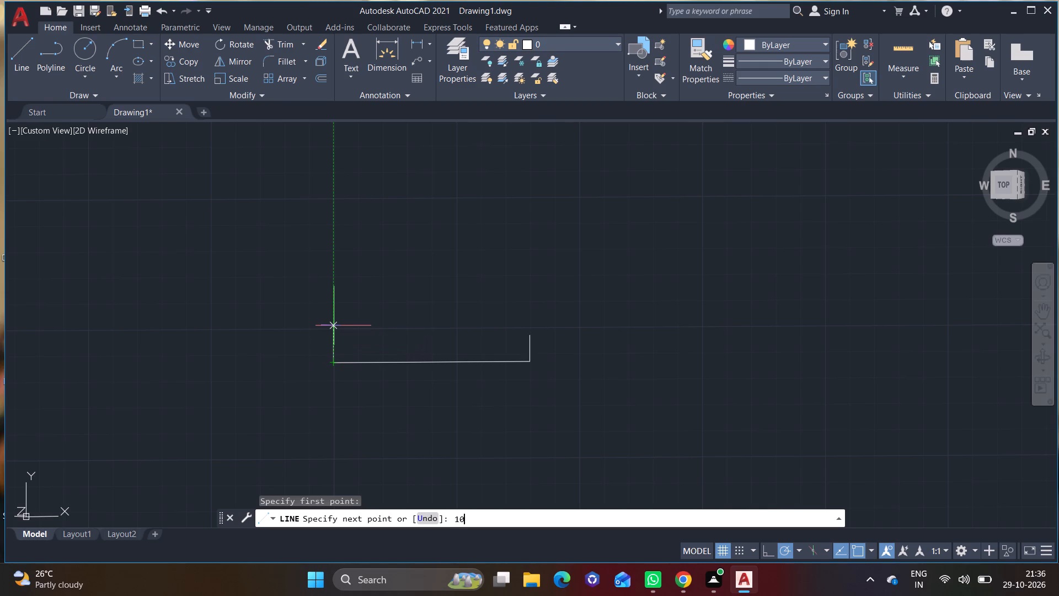
right_click(418, 325)
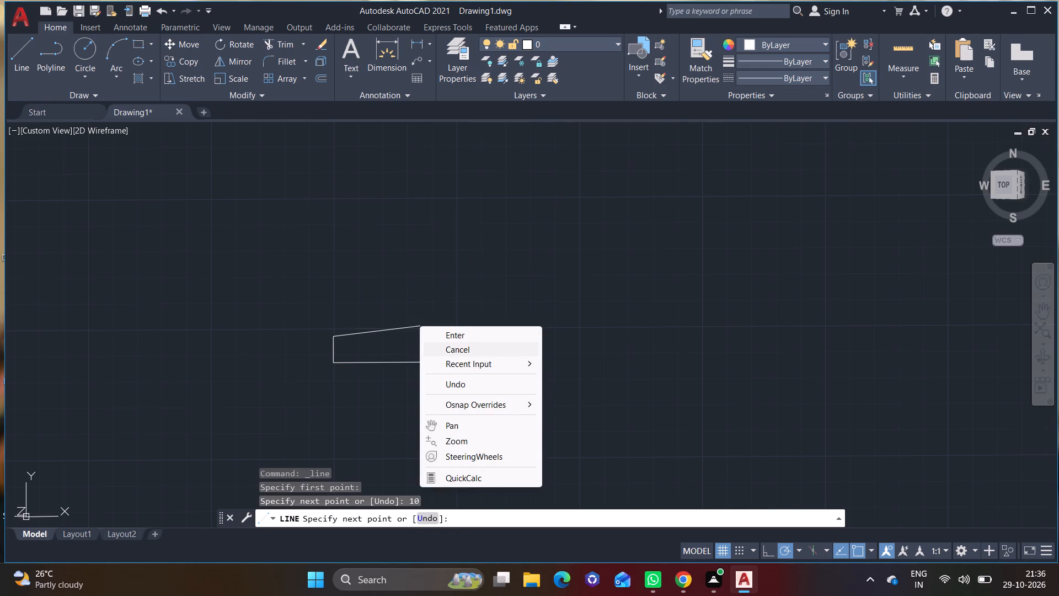
click(454, 353)
Draw a 65-inch vertical line upward from the midpoint of the 80-inch horizontal line.
scroll(411, 331, up, 2)
scroll(424, 344, down, 2)
middle_drag(431, 347, 475, 349)
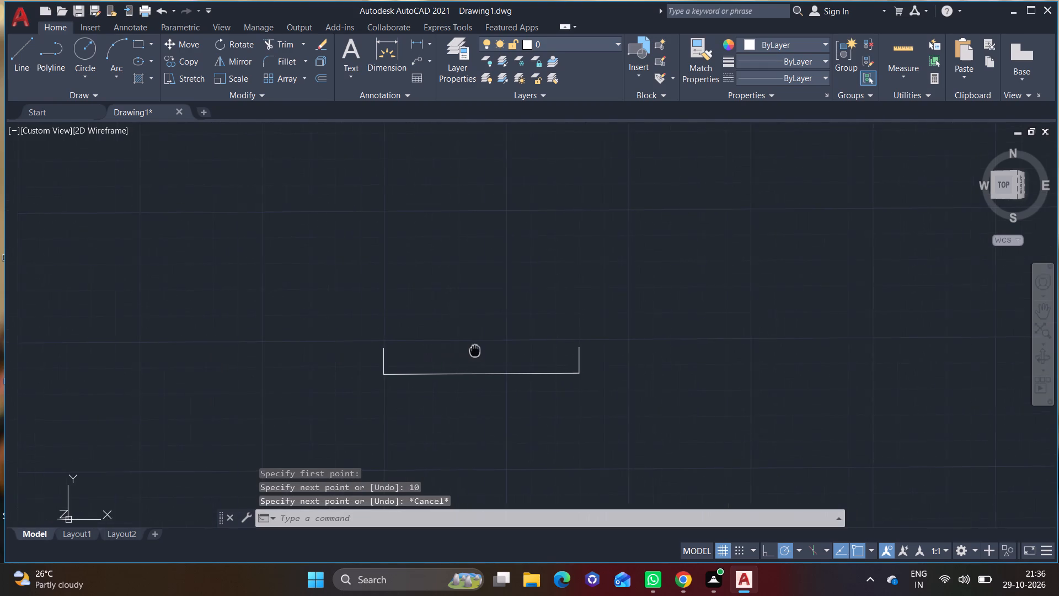
middle_drag(475, 349, 533, 370)
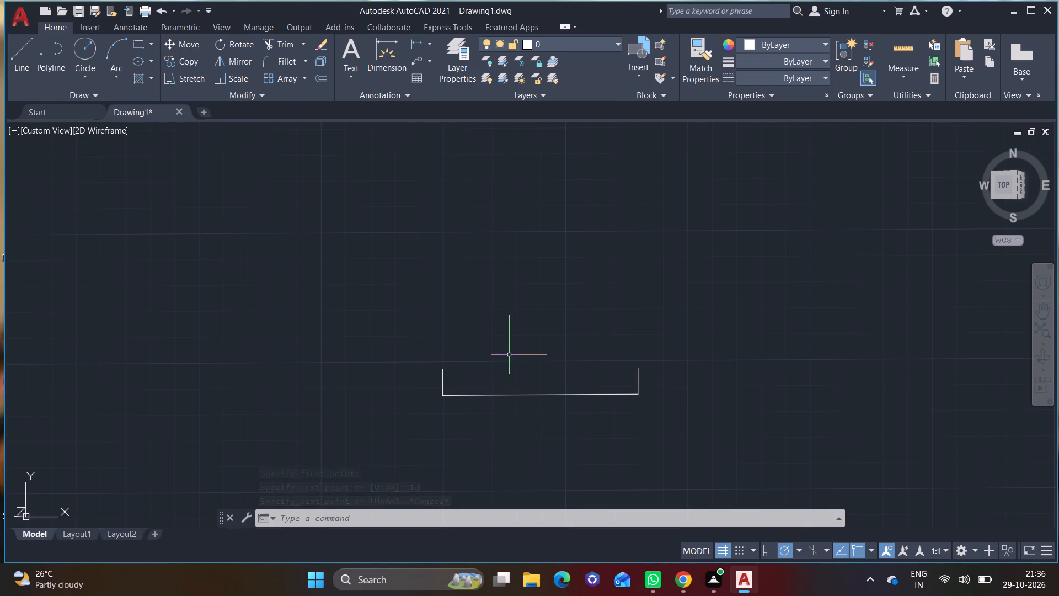
click(22, 66)
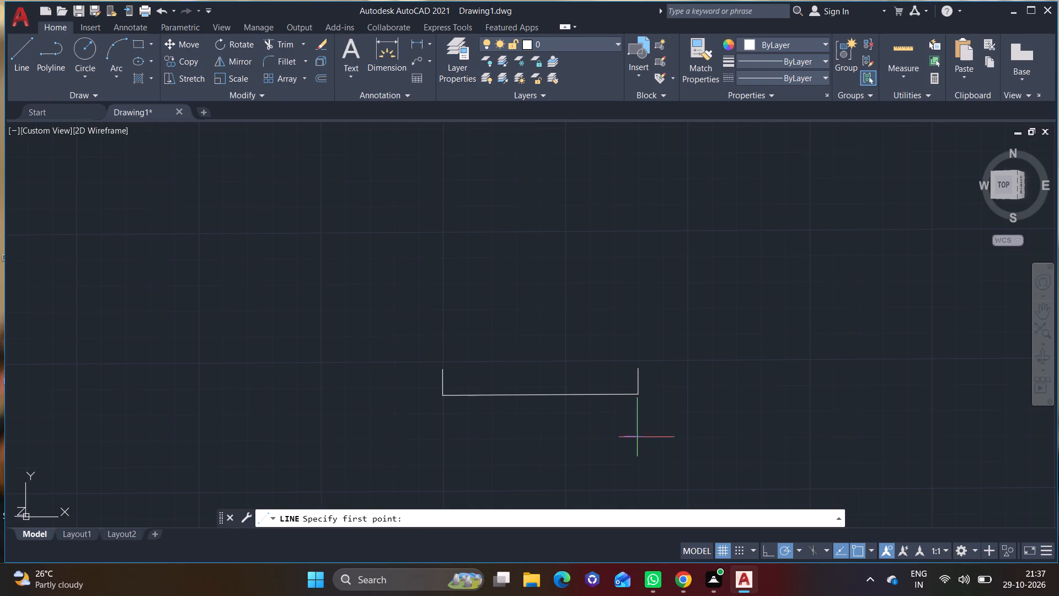
click(542, 397)
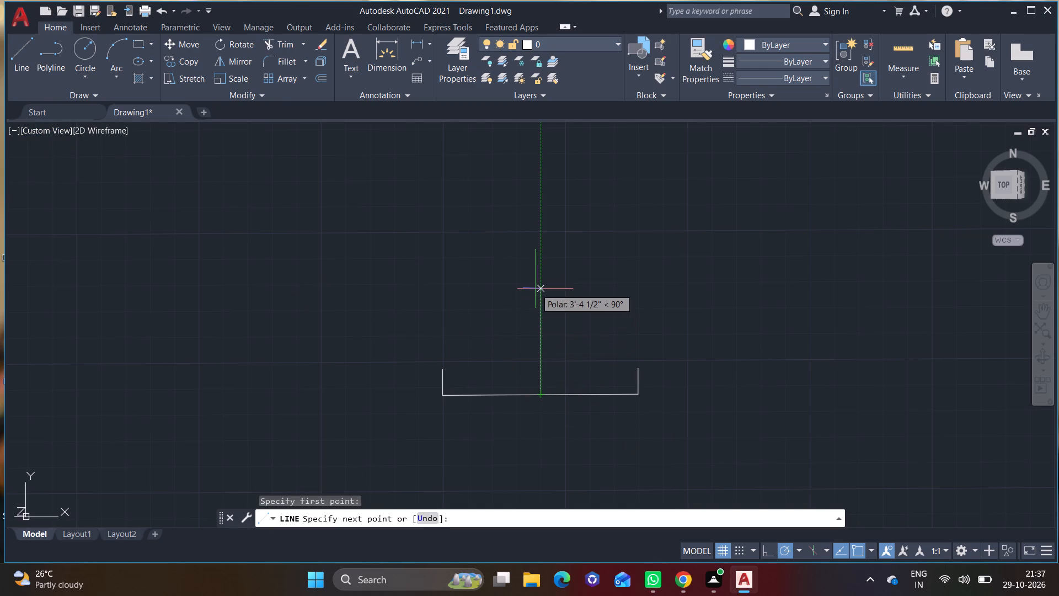
text(65)
key(Return)
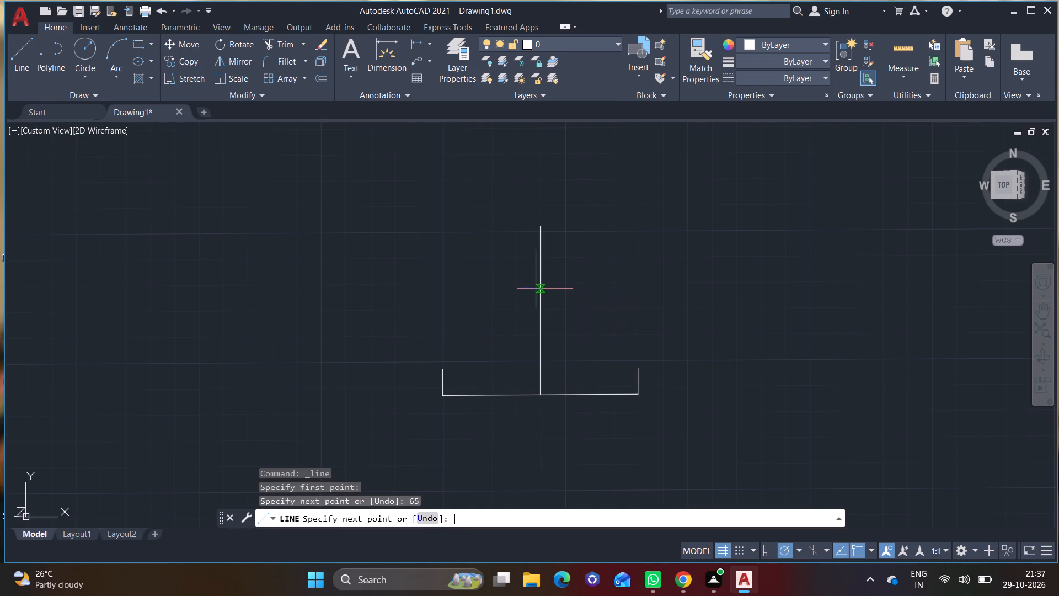
right_drag(526, 317, 501, 421)
click(526, 269)
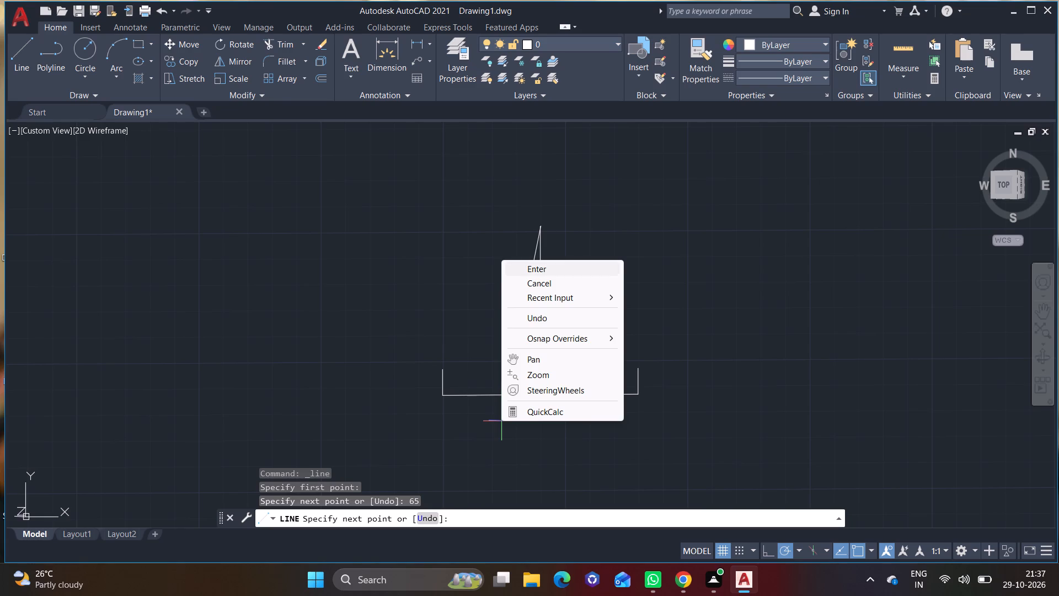
Draw a circle of radius 16 inches centred on the top end of the 65-inch vertical line.
middle_drag(468, 296, 397, 355)
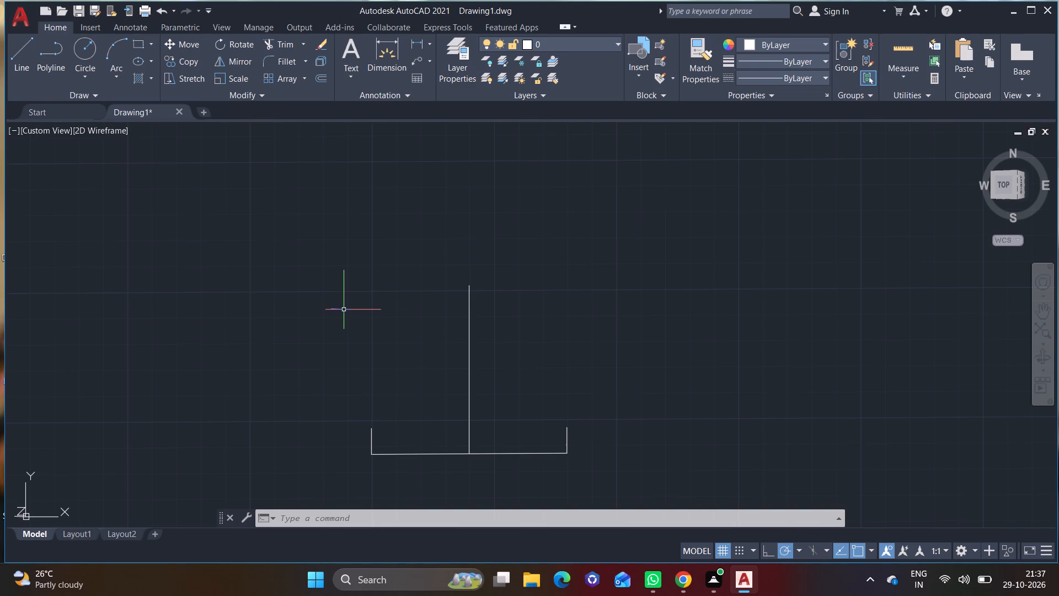
scroll(344, 310, down, 3)
shift+middle_drag(407, 313, 431, 318)
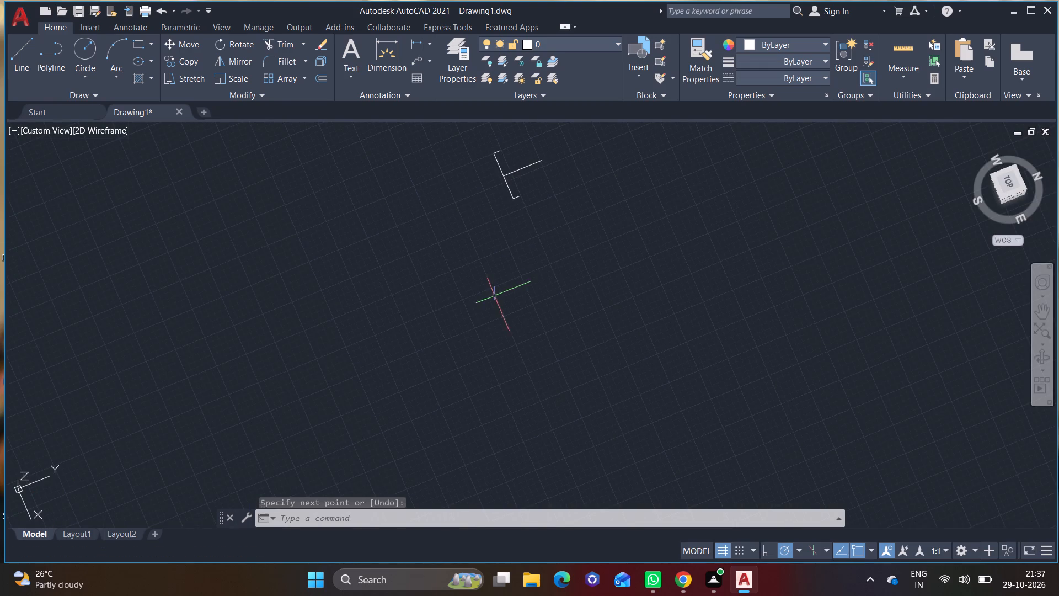
key(ctrl+z)
scroll(393, 329, up, 2)
middle_drag(386, 333, 432, 319)
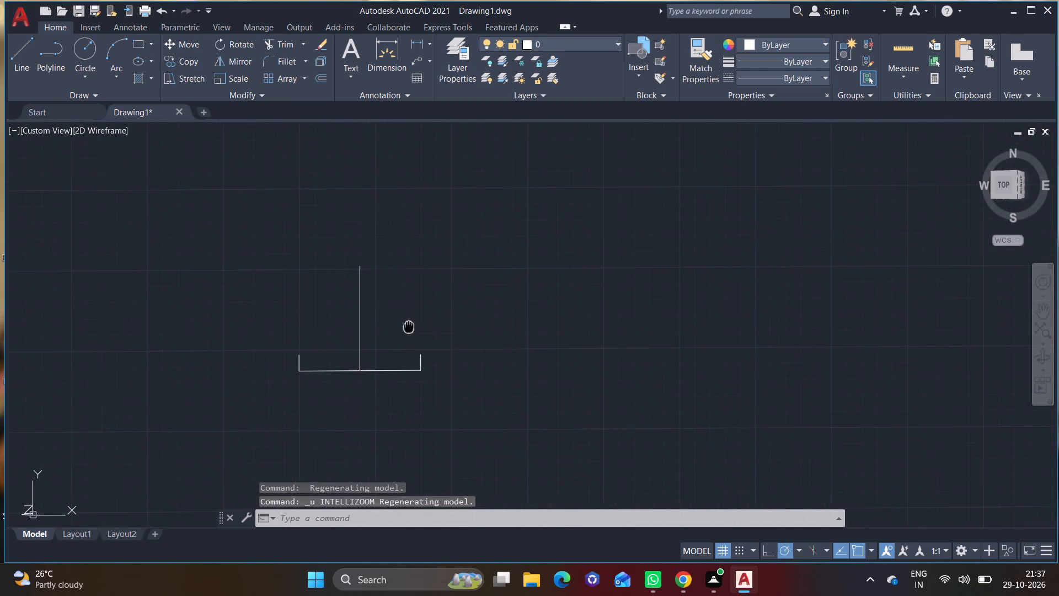
middle_drag(432, 319, 510, 306)
scroll(493, 300, up, 2)
middle_drag(493, 300, 507, 321)
scroll(507, 321, down, 2)
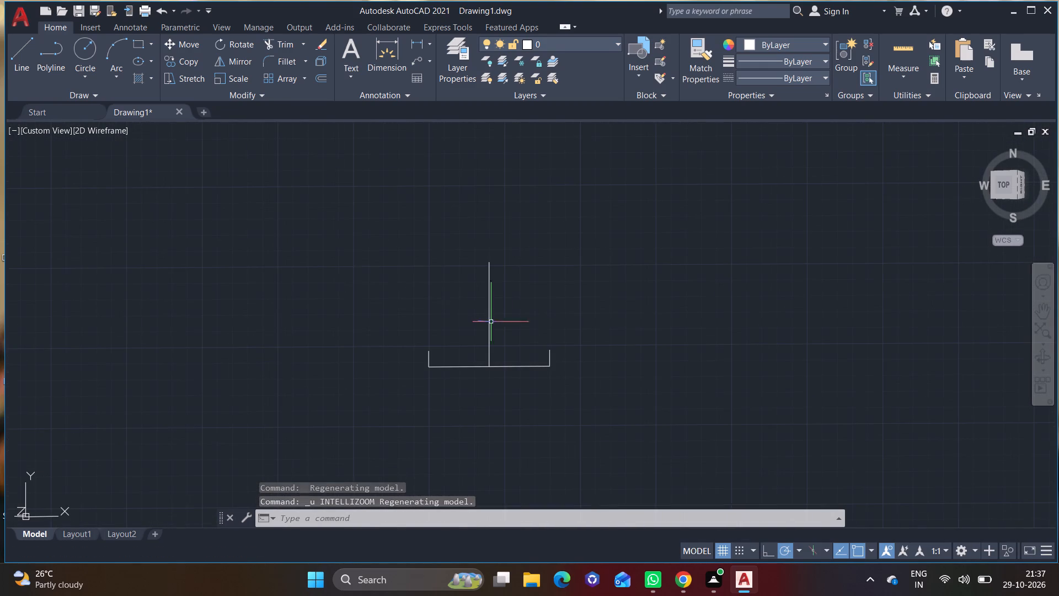
click(86, 78)
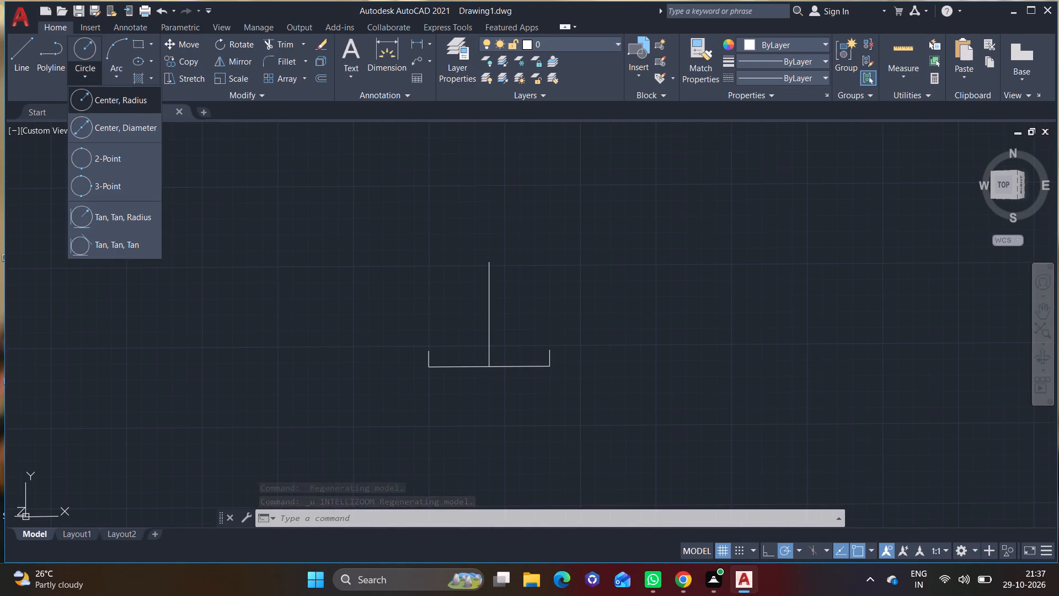
click(110, 105)
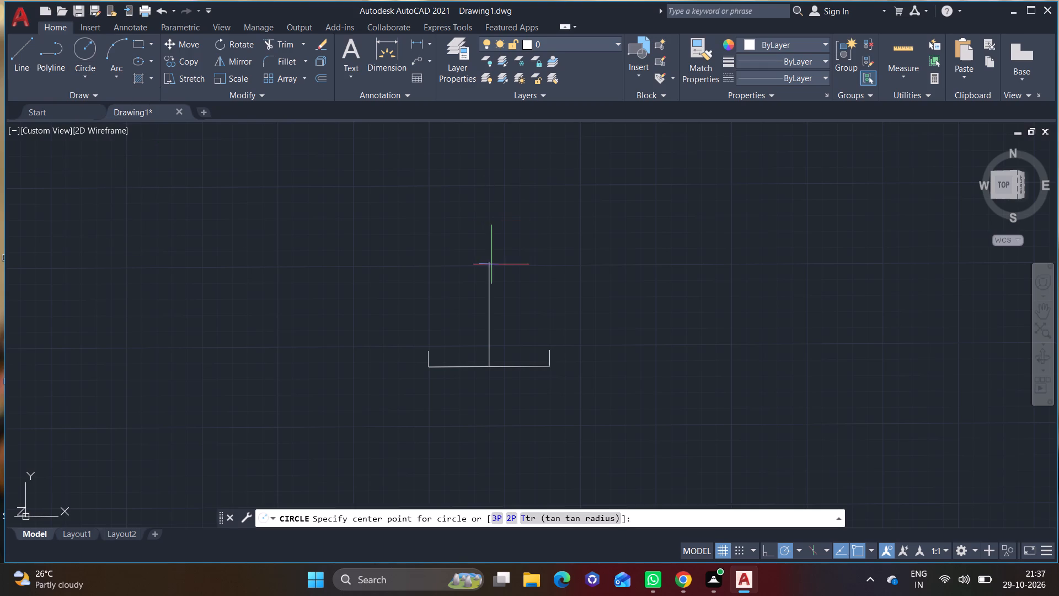
click(488, 268)
text(16)
key(Return)
Draw a 28-inch vertical line upward from the centre of the 16-inch-radius circle.
middle_drag(466, 326, 504, 349)
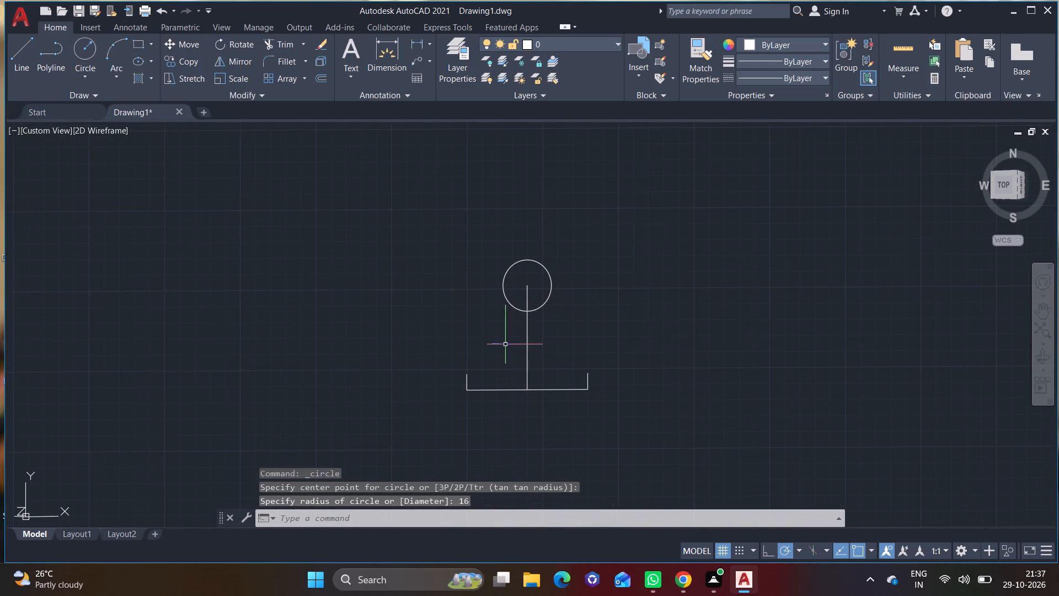
middle_drag(512, 329, 521, 375)
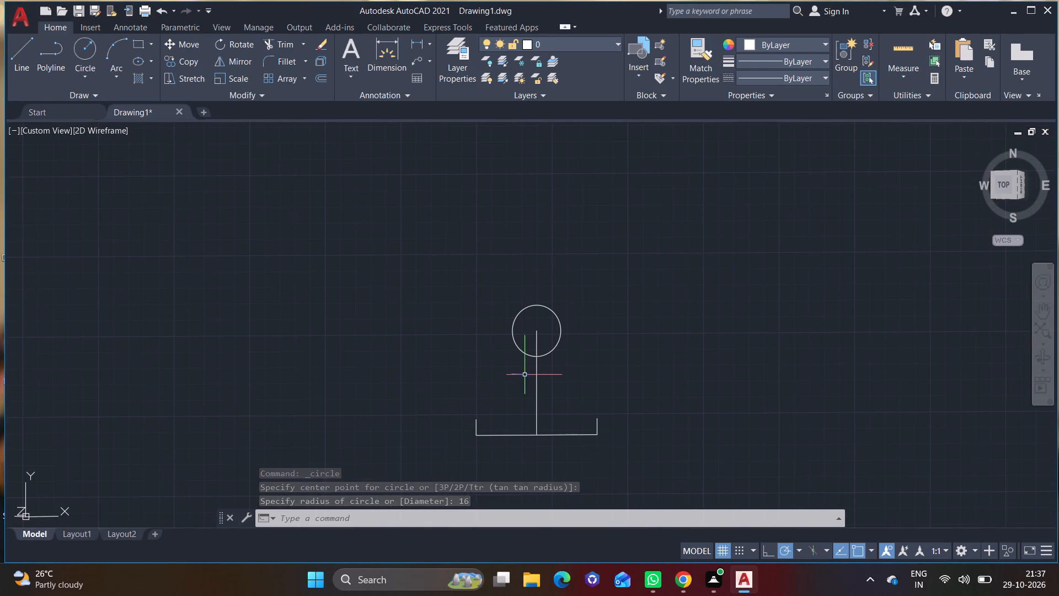
click(31, 63)
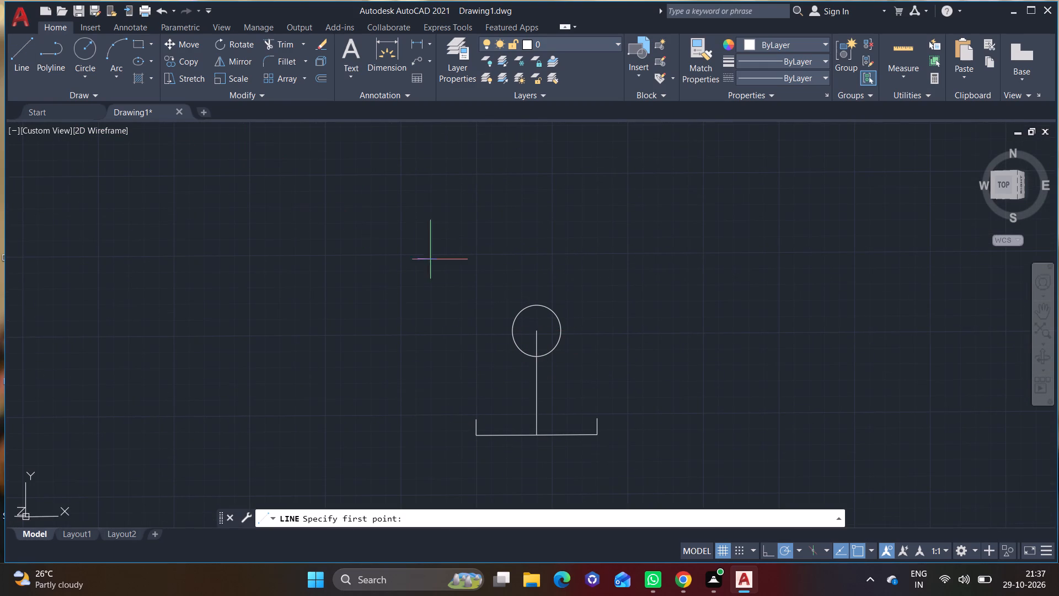
click(539, 332)
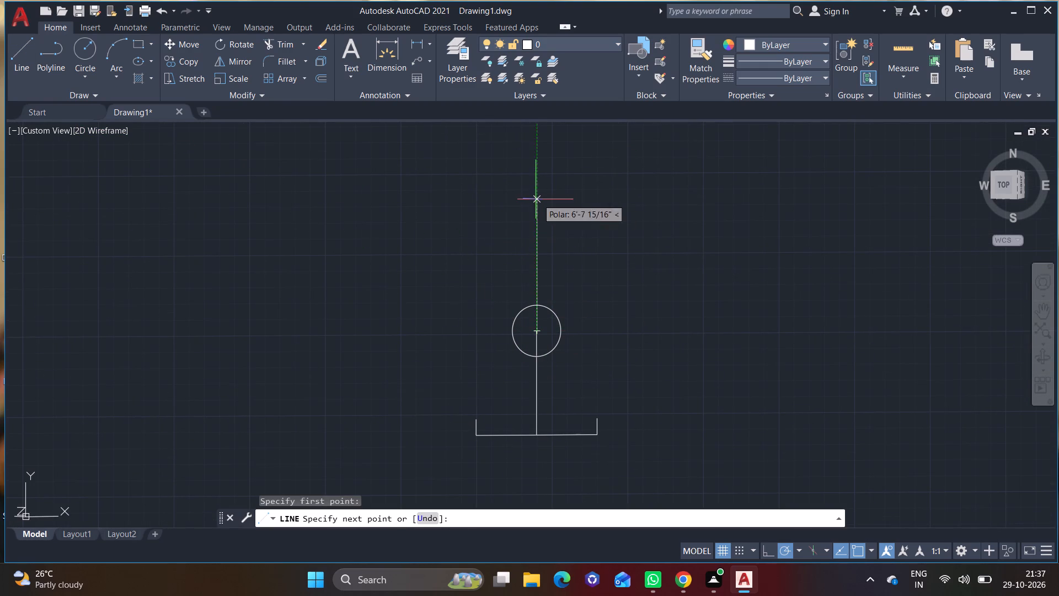
text(28)
key(Return)
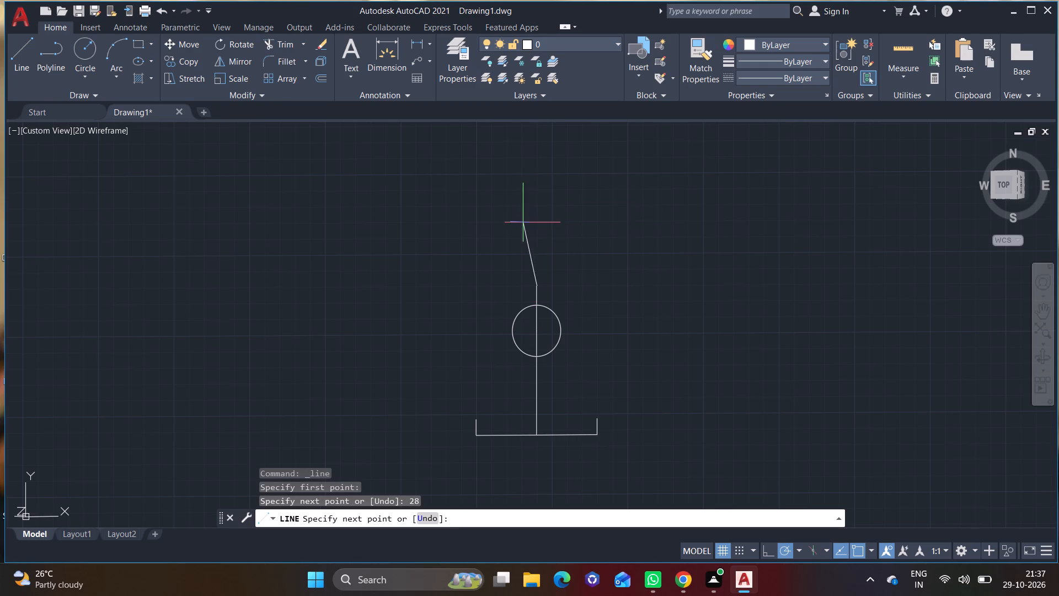
key(space)
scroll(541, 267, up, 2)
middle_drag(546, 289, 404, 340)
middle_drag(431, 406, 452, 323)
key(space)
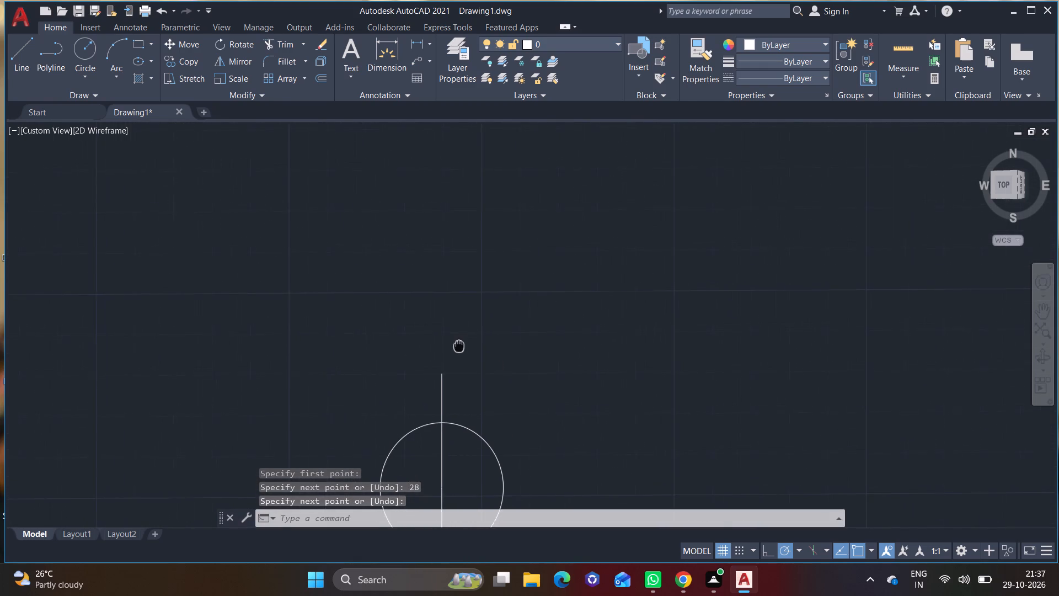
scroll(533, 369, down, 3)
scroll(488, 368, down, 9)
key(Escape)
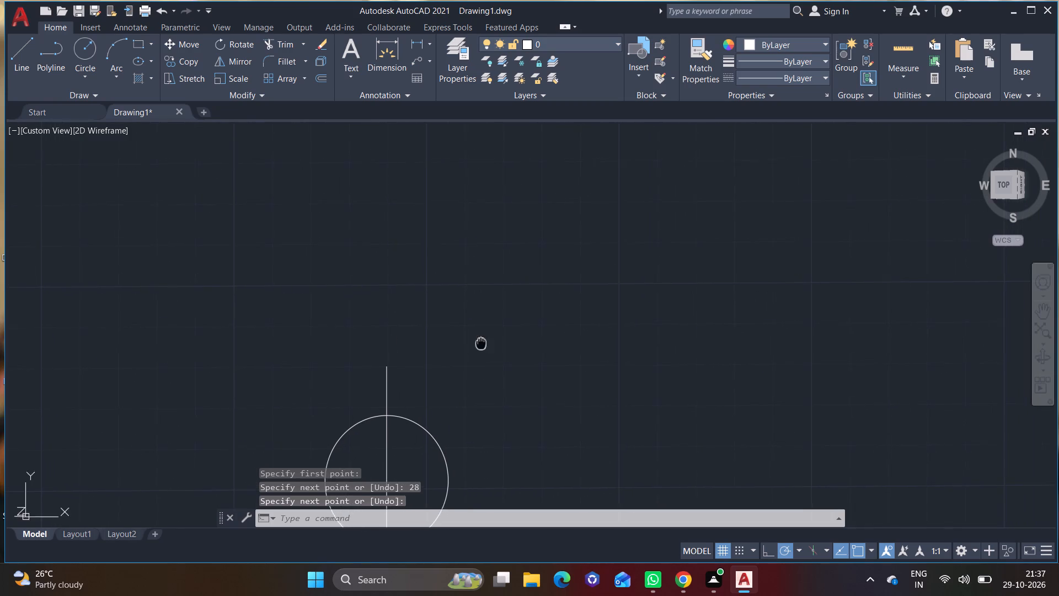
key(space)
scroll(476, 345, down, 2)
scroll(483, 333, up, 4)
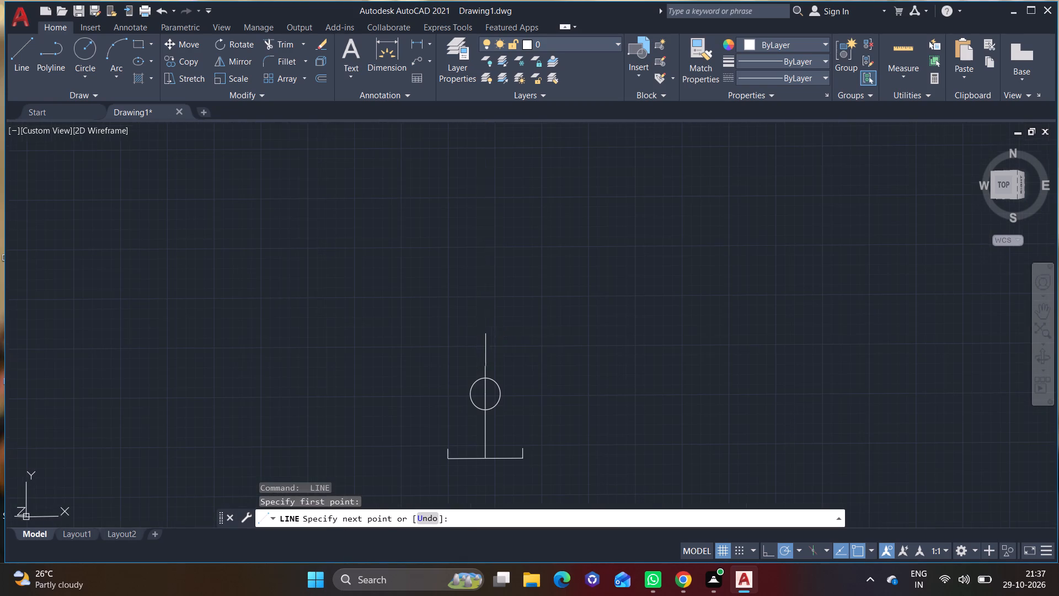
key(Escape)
Draw a circle of radius 6 inches centred on the top end of the 28-inch vertical line.
middle_drag(486, 381, 505, 309)
middle_drag(500, 299, 489, 250)
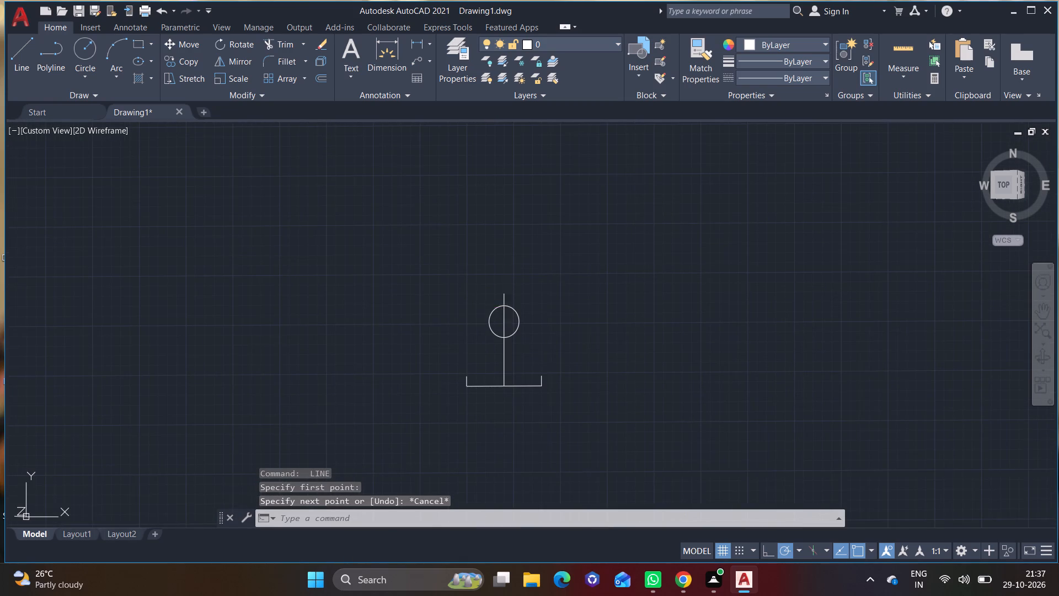
scroll(489, 250, up, 3)
click(95, 77)
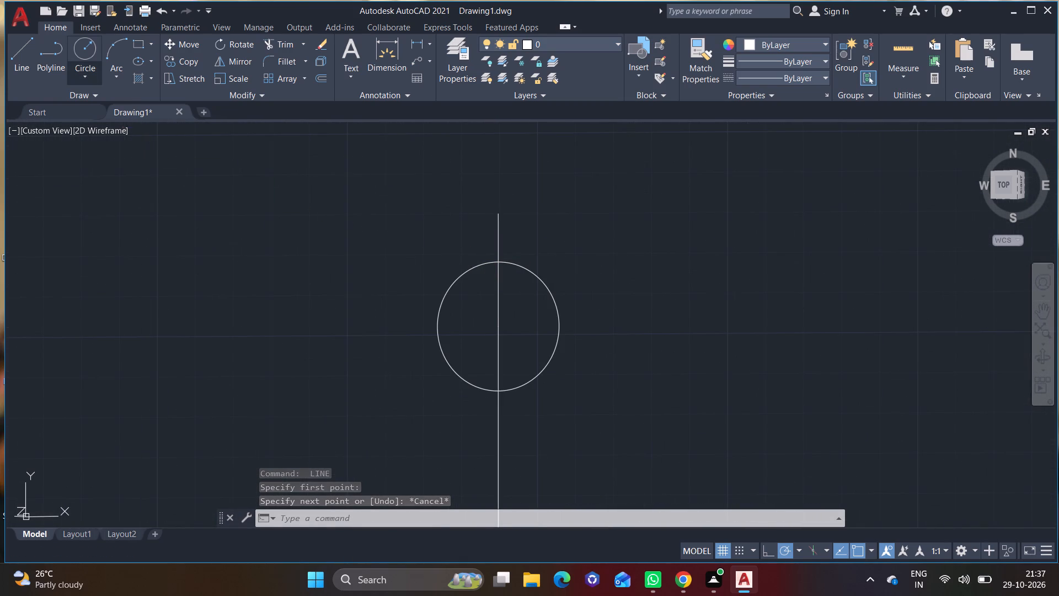
click(119, 103)
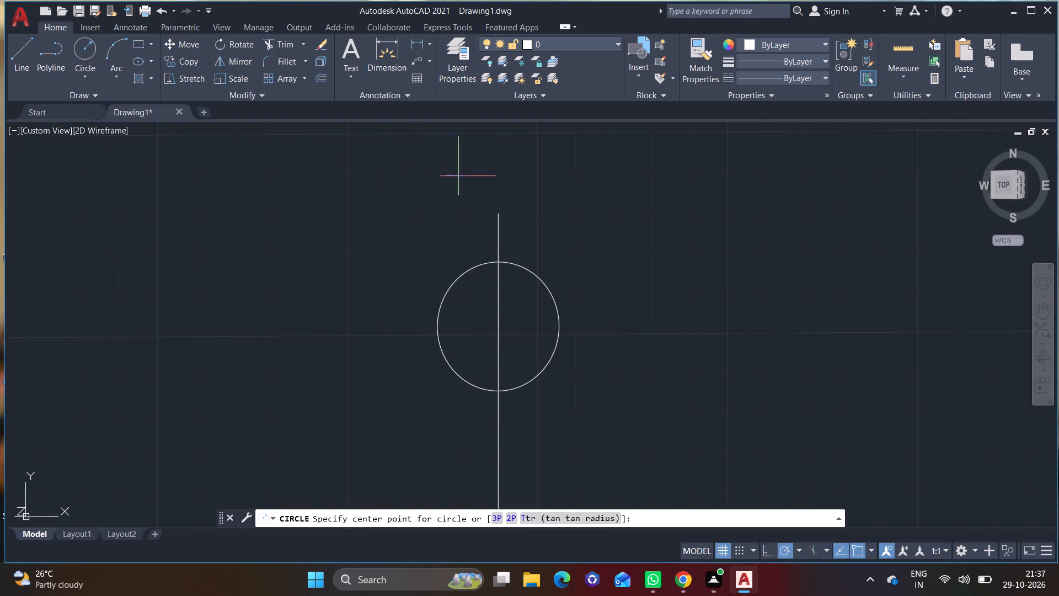
click(500, 212)
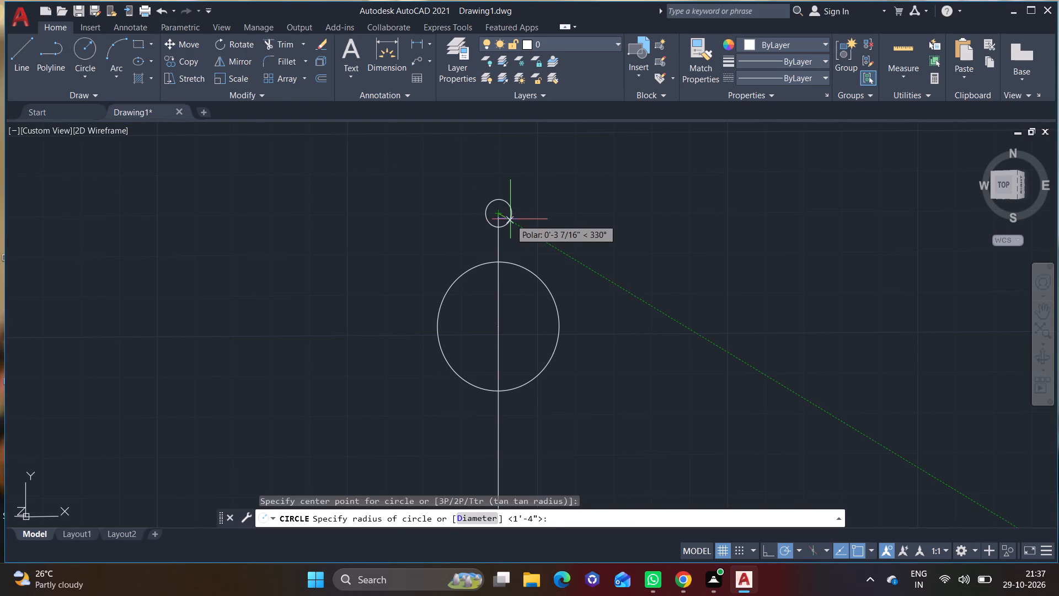
key(6)
key(Return)
Draw a 120-inch vertical line upward from the midpoint of the 80-inch base line, through both circle centres.
middle_drag(492, 274, 496, 371)
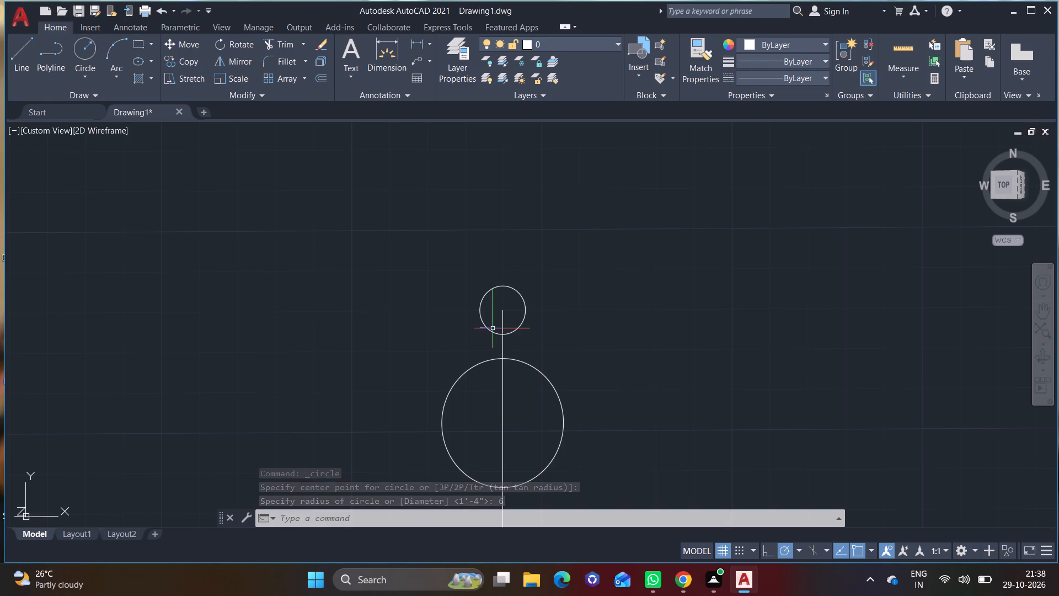
middle_drag(534, 345, 515, 226)
scroll(523, 360, down, 1)
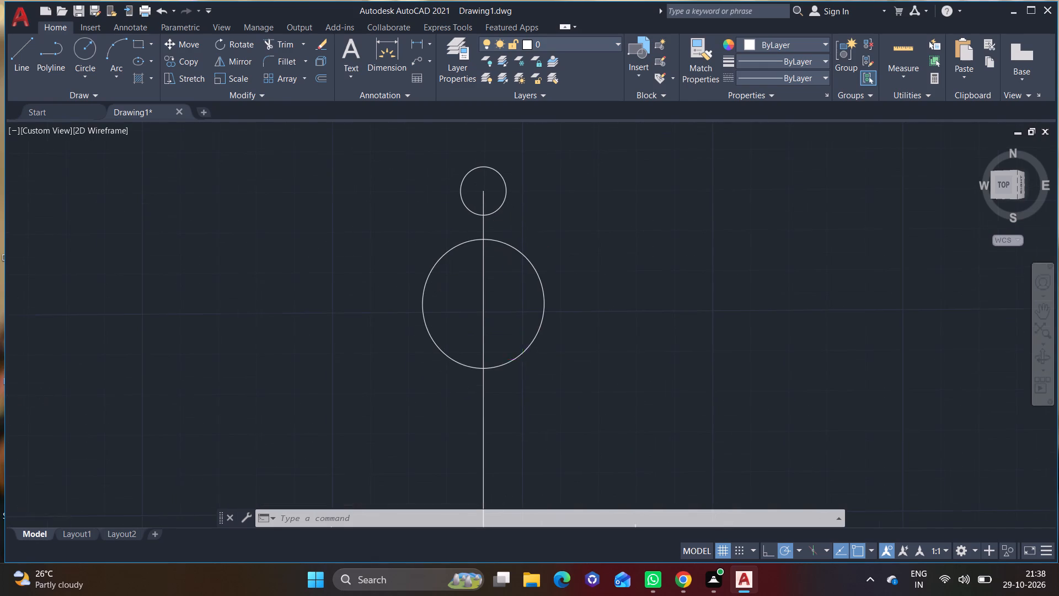
click(15, 60)
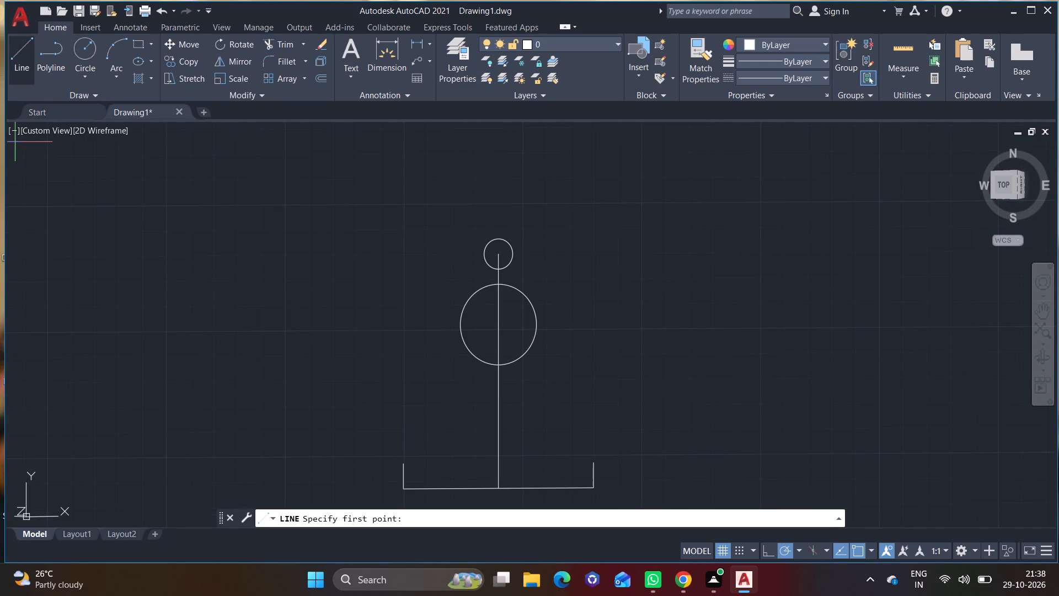
click(499, 487)
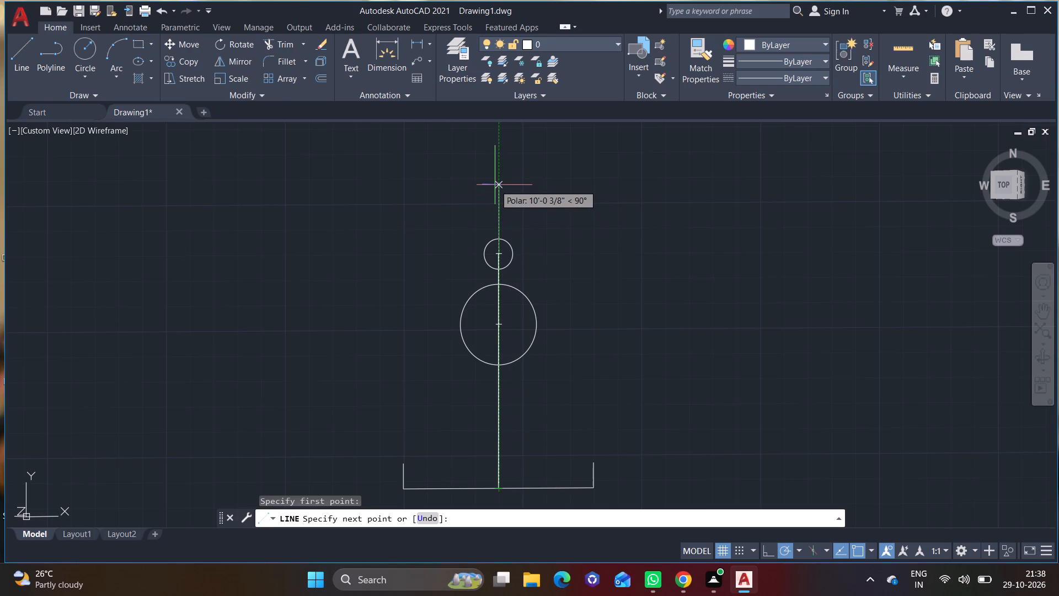
text(120)
key(Return)
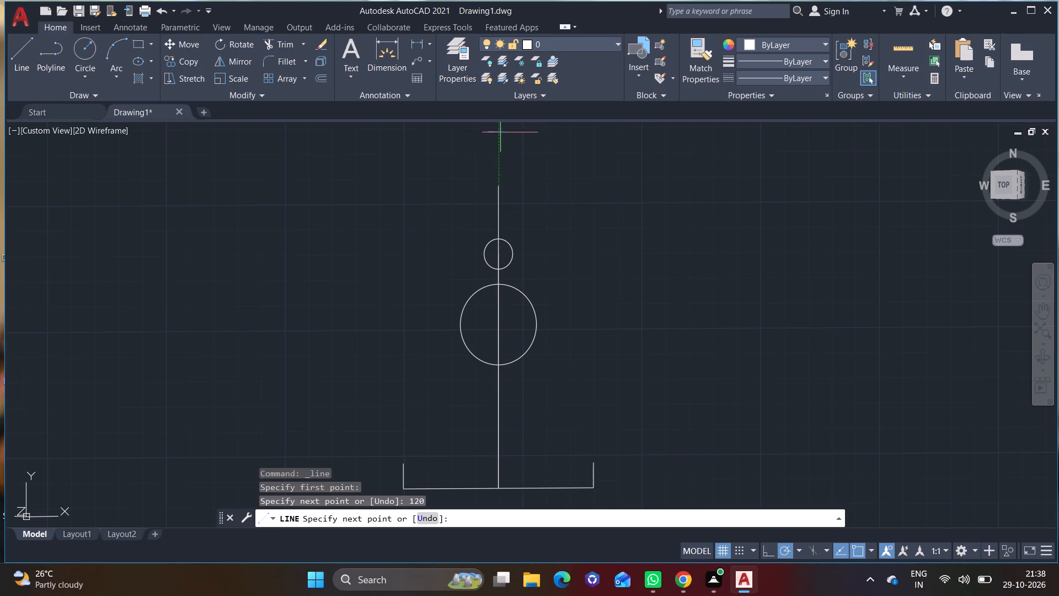
right_click(375, 196)
click(395, 203)
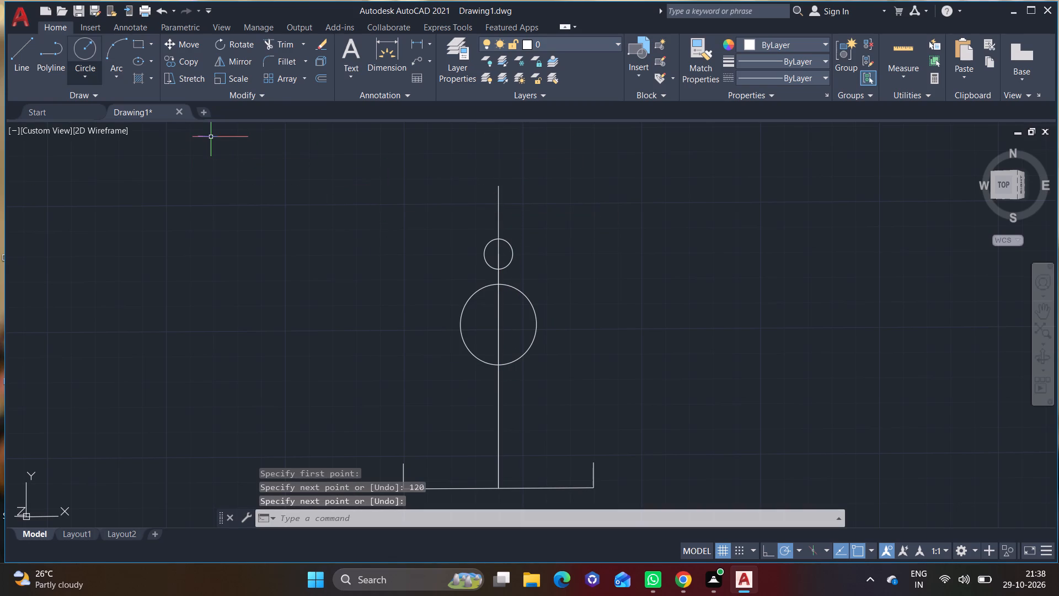
Draw a circle of radius 13 inches centred on the top end of the 120-inch vertical line.
click(95, 75)
click(110, 98)
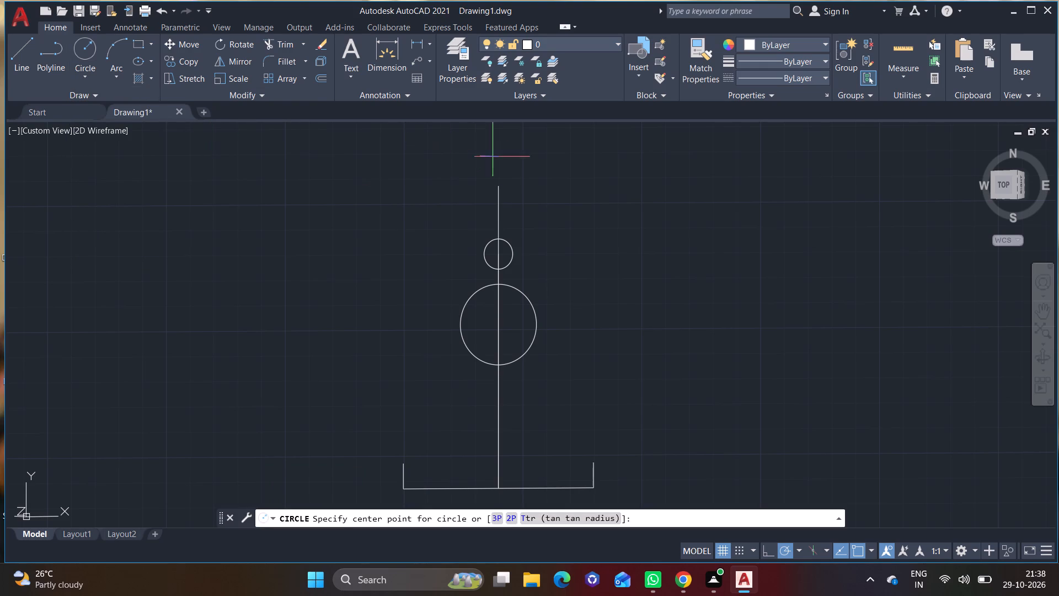
click(501, 184)
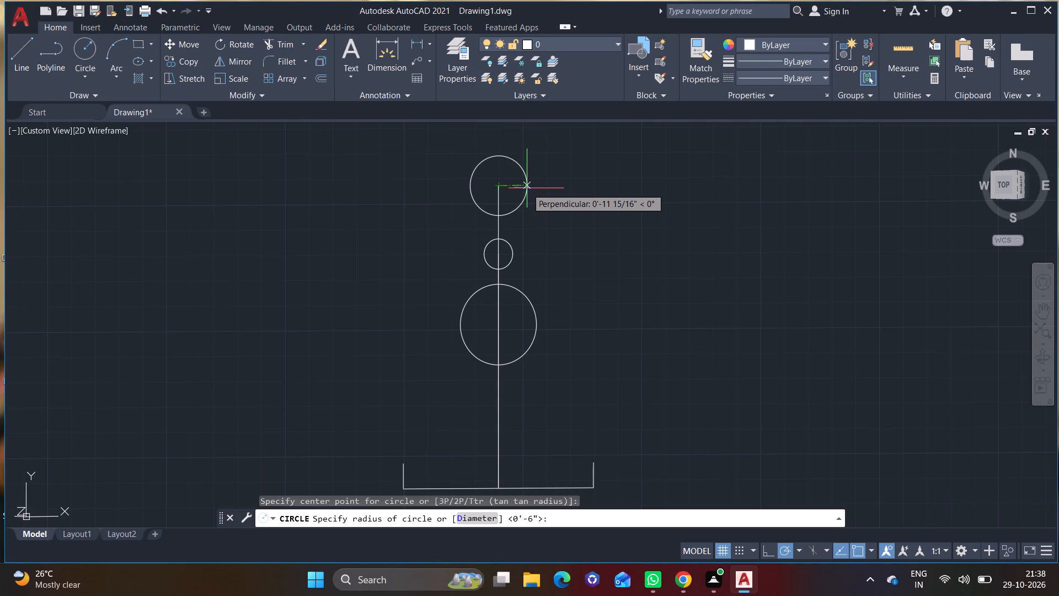
text(13)
key(Return)
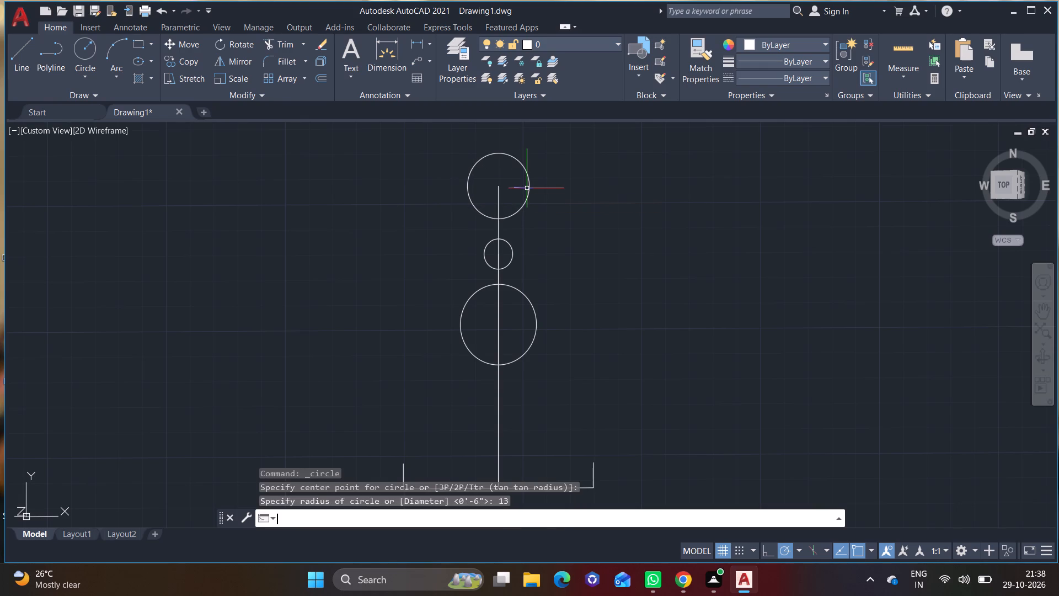
Draw a 27-inch horizontal line to the right from the centre of the 13-inch-radius circle.
middle_drag(496, 179, 494, 306)
middle_drag(451, 241, 414, 261)
scroll(413, 260, down, 1)
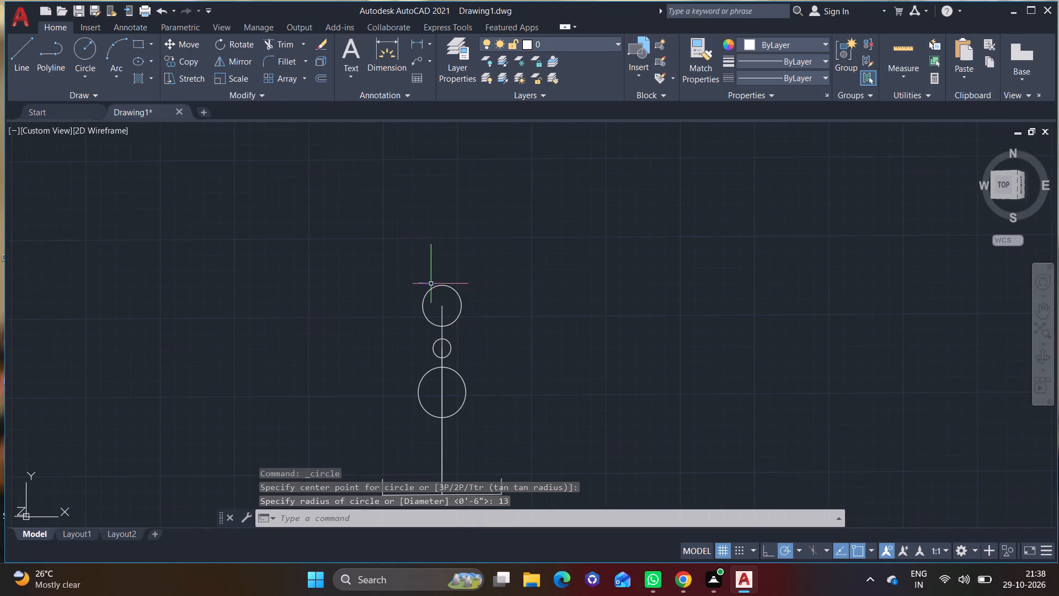
middle_drag(416, 276, 377, 197)
click(17, 70)
scroll(390, 200, up, 2)
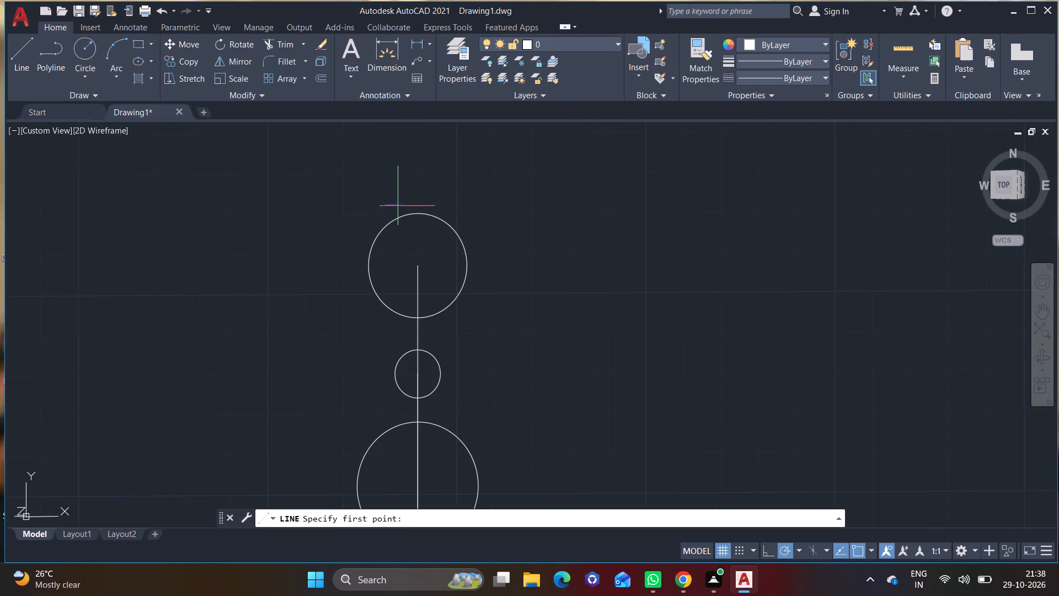
click(418, 269)
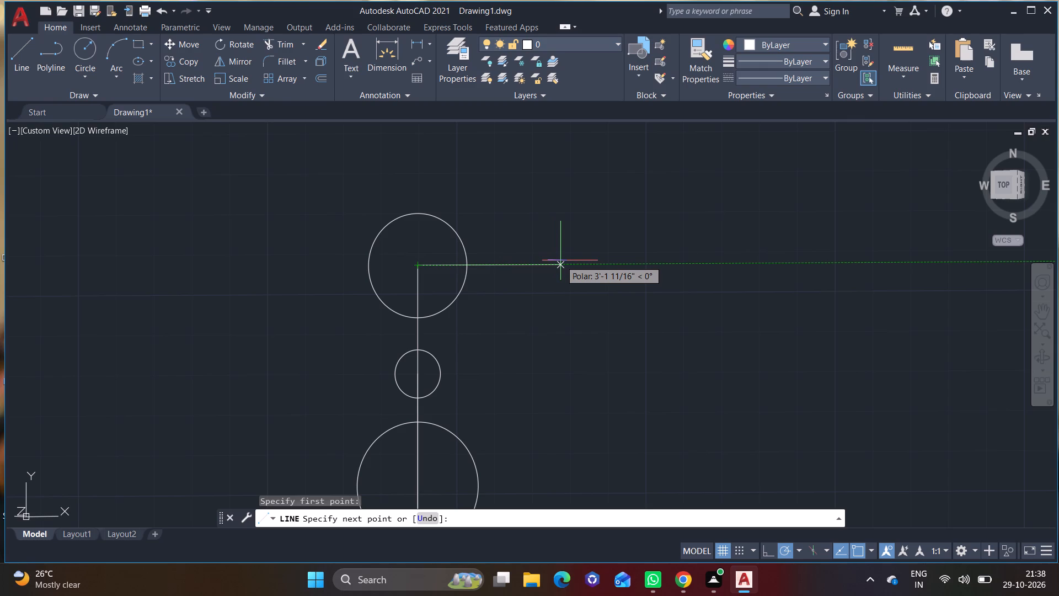
text(27)
key(Return)
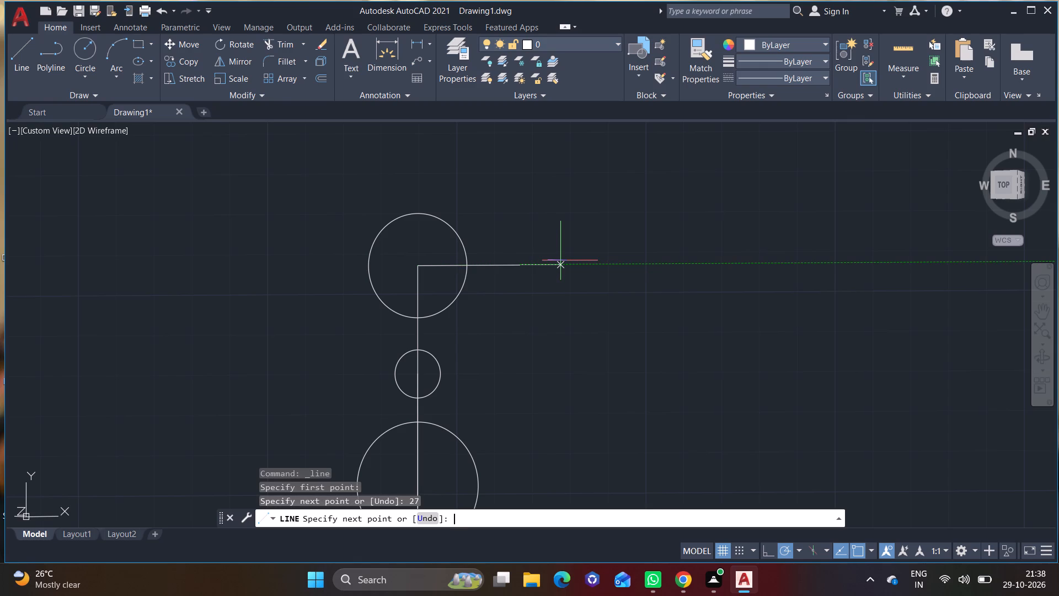
right_click(560, 260)
click(592, 272)
Draw a 27-inch horizontal line to the left from the centre of the 13-inch-radius circle.
click(14, 73)
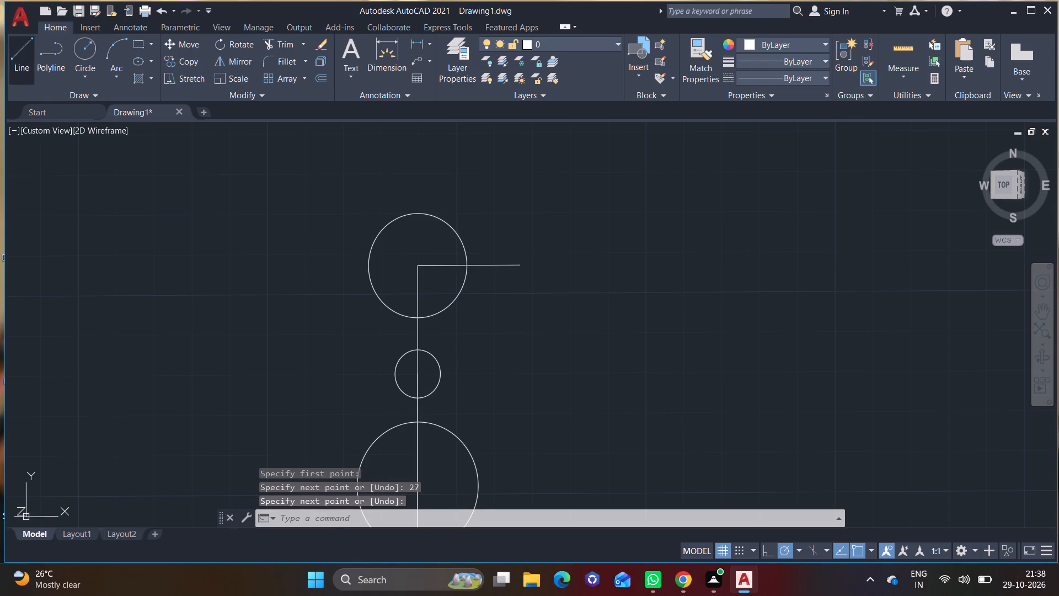
click(417, 269)
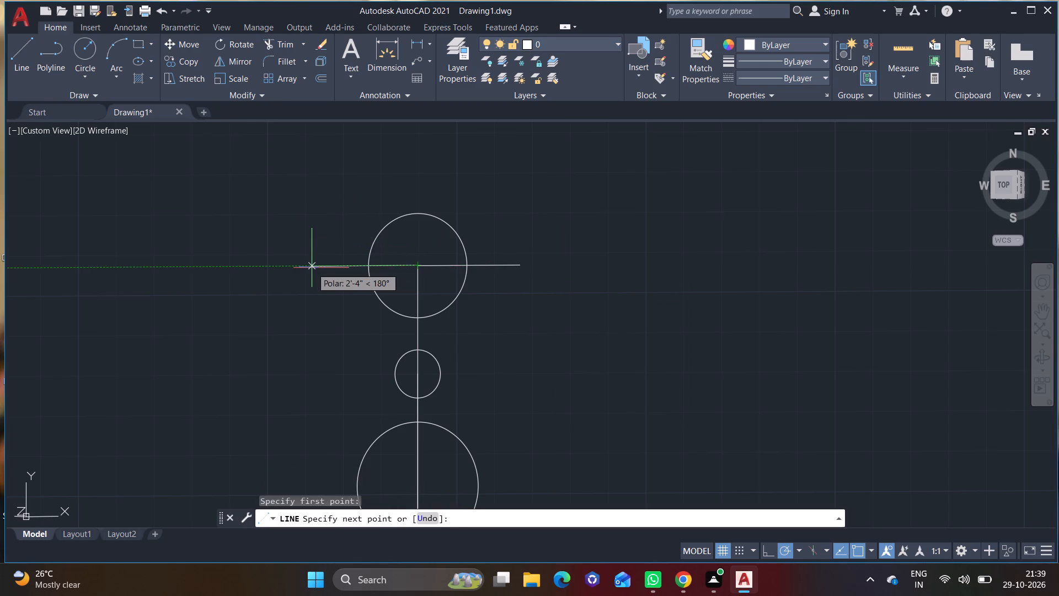
text(27)
key(Return)
key(space)
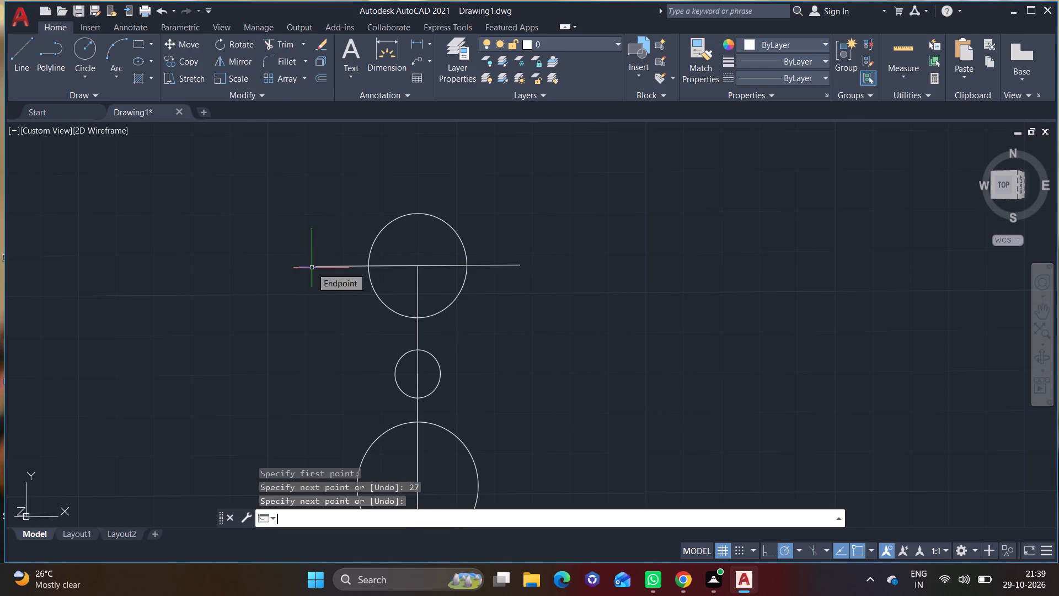
Draw a circle of radius 7 inches centred on the outer end of the right 27-inch horizontal line.
click(80, 75)
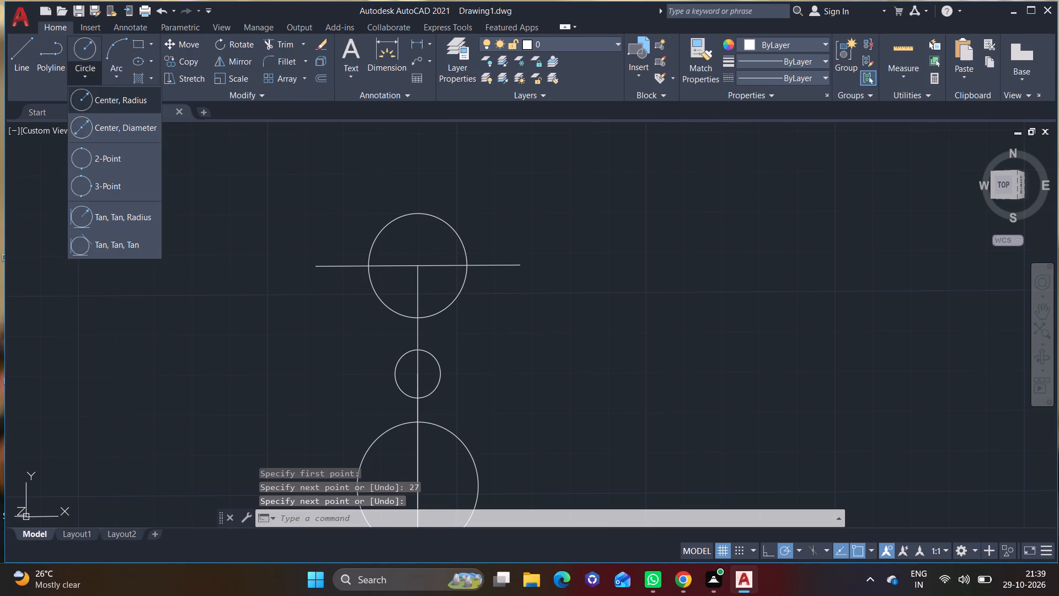
click(100, 94)
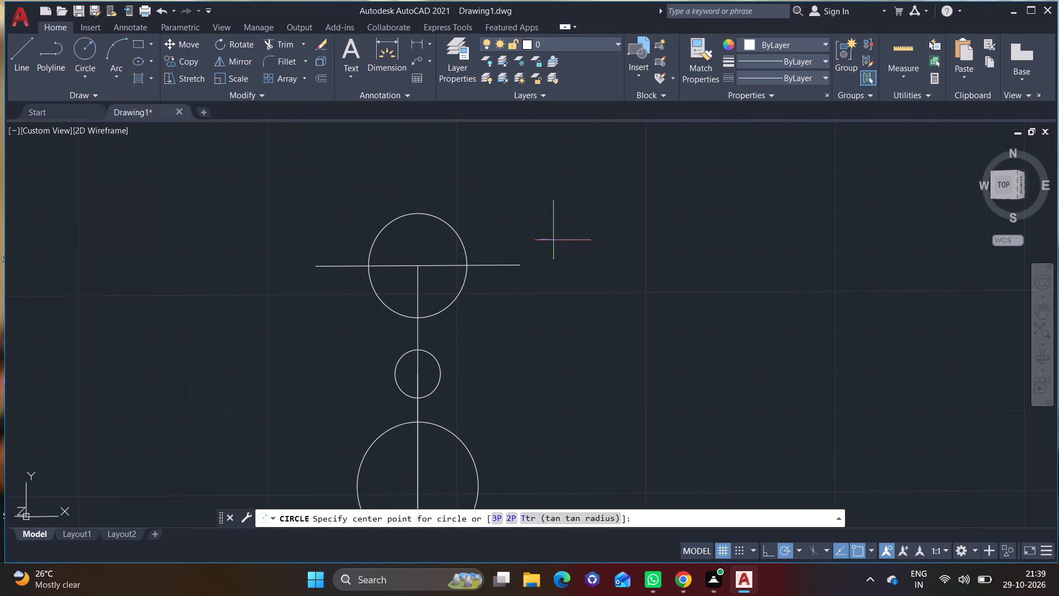
click(522, 267)
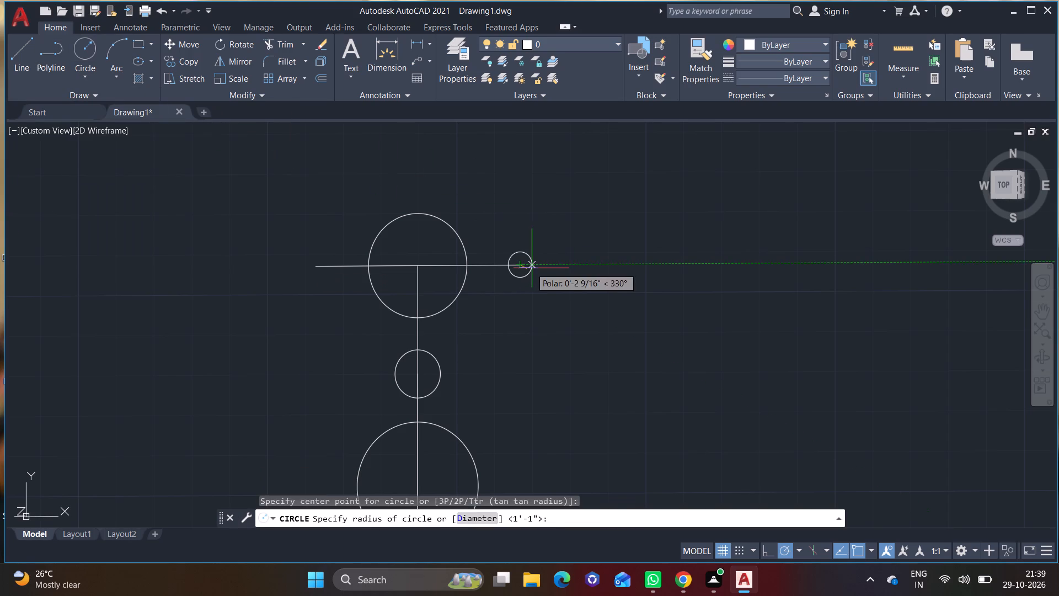
key(7)
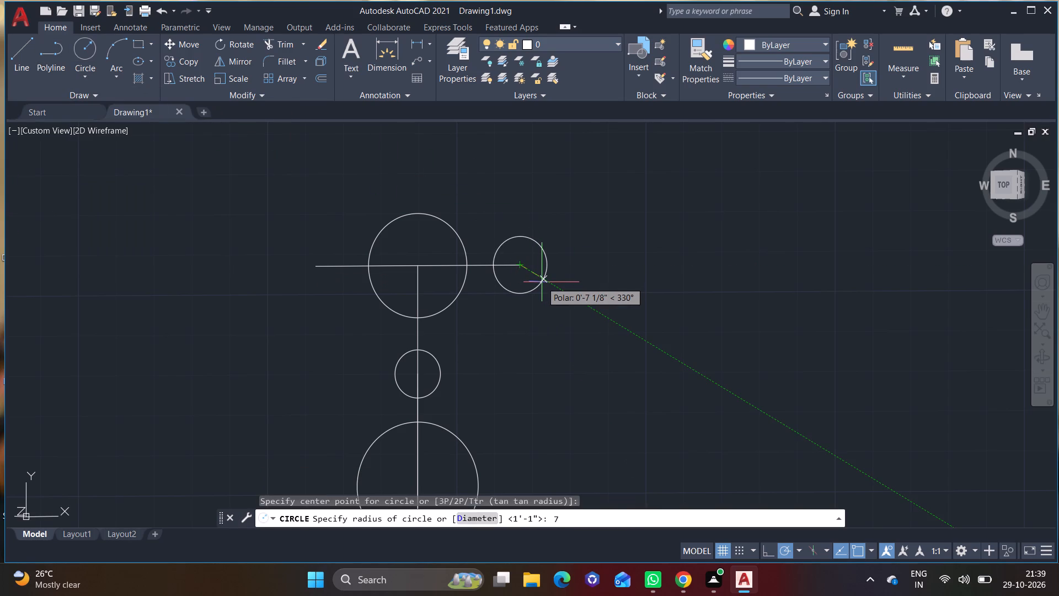
key(7)
key(BackSpace)
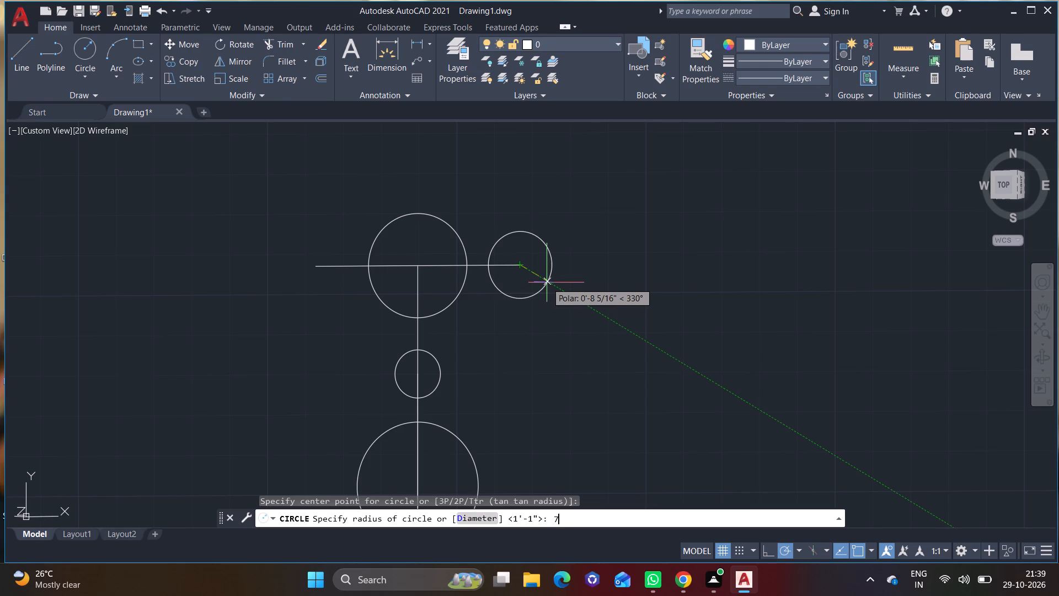
key(Return)
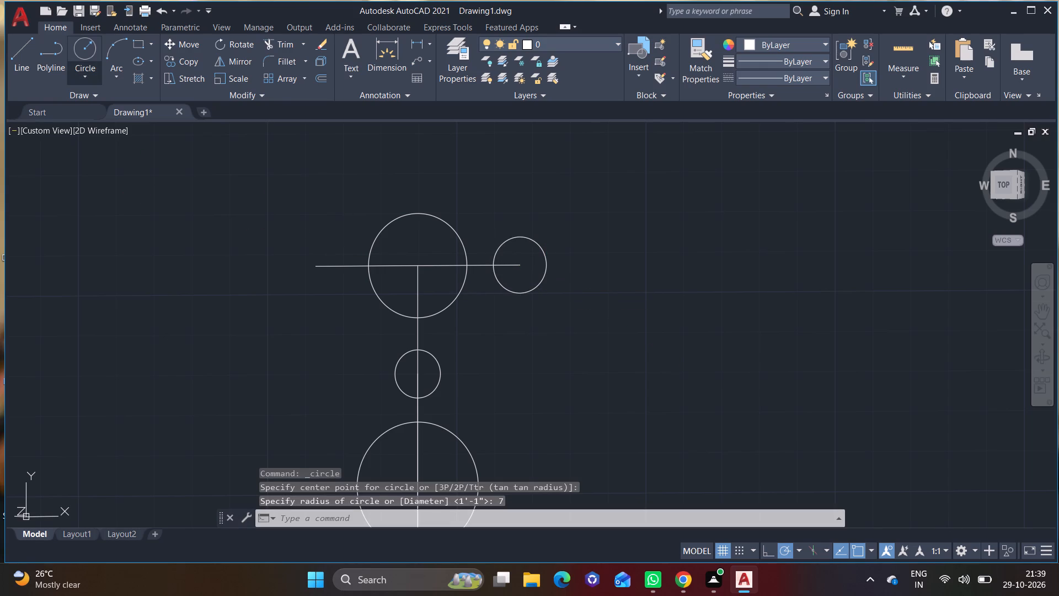
Draw a circle of radius 7 inches centred on the outer end of the left 27-inch horizontal line.
click(95, 77)
click(105, 103)
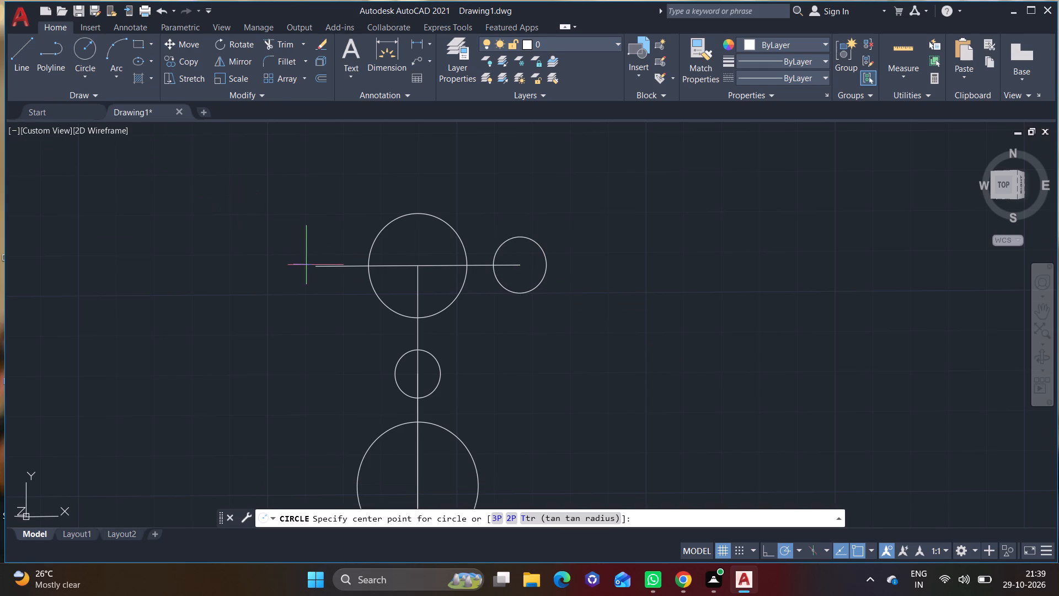
click(315, 265)
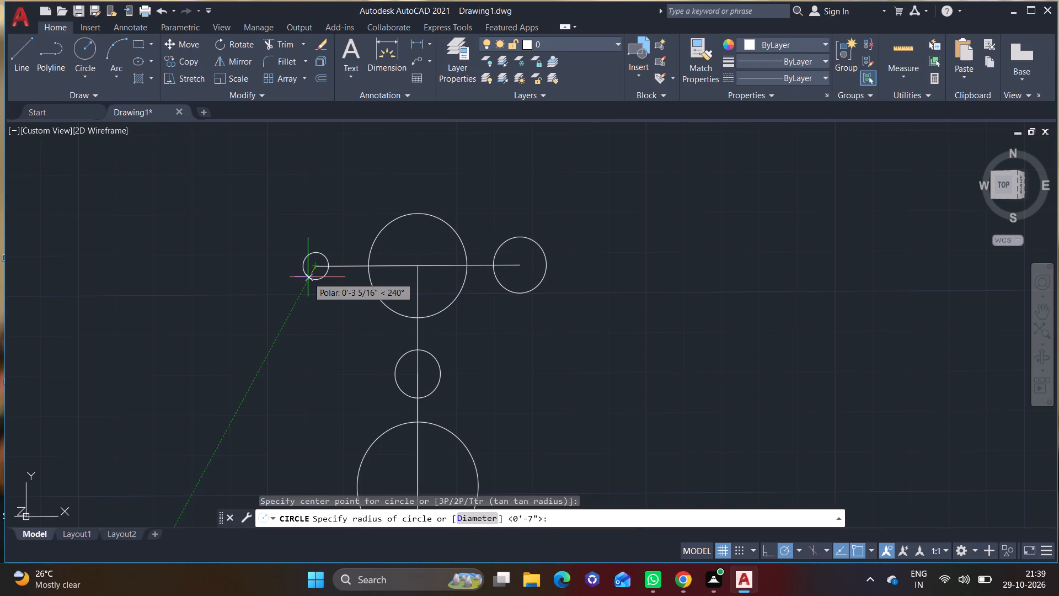
key(7)
key(Return)
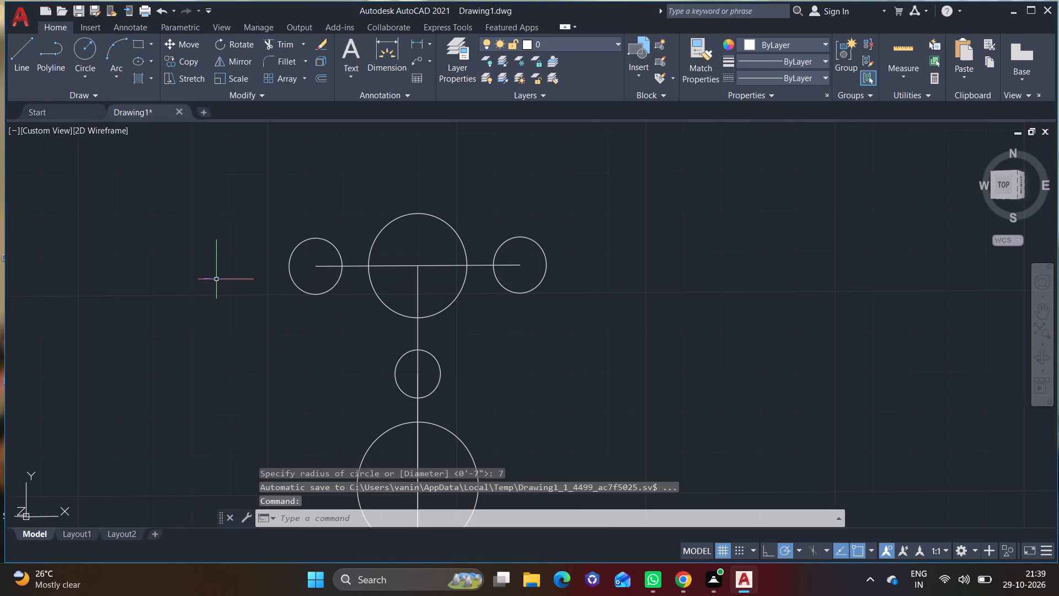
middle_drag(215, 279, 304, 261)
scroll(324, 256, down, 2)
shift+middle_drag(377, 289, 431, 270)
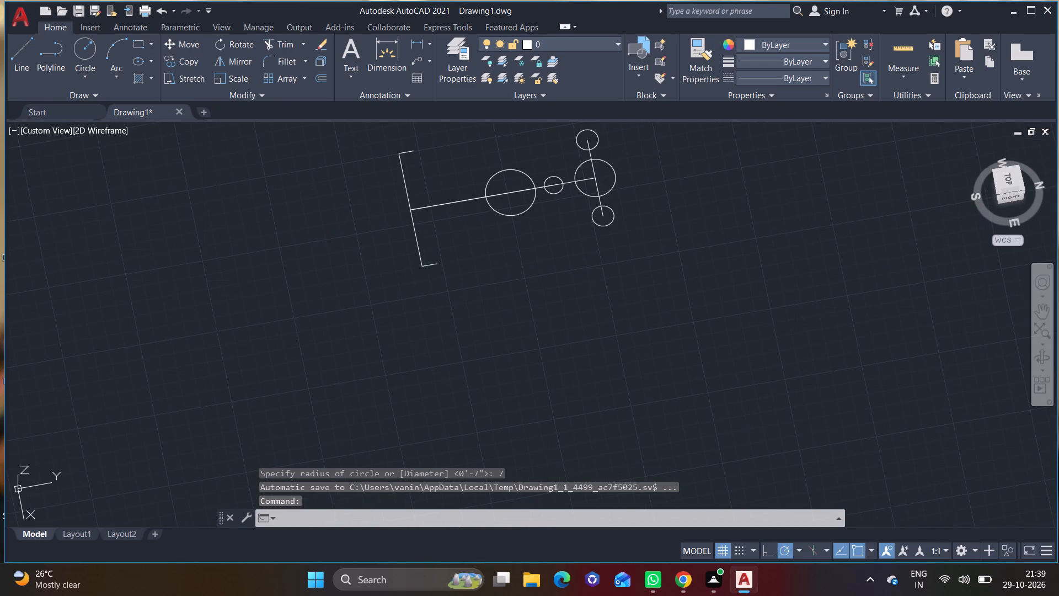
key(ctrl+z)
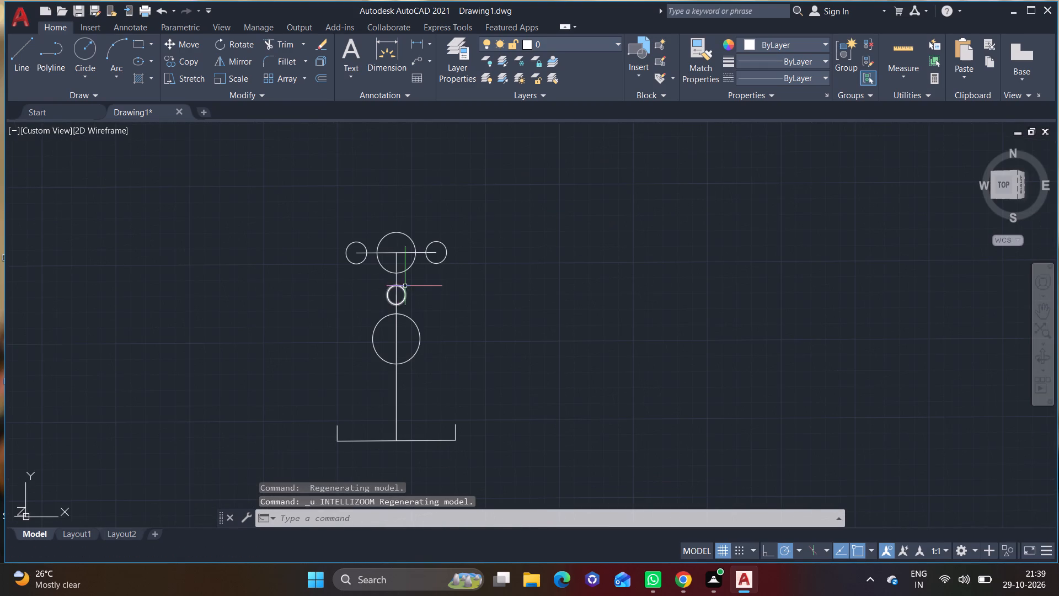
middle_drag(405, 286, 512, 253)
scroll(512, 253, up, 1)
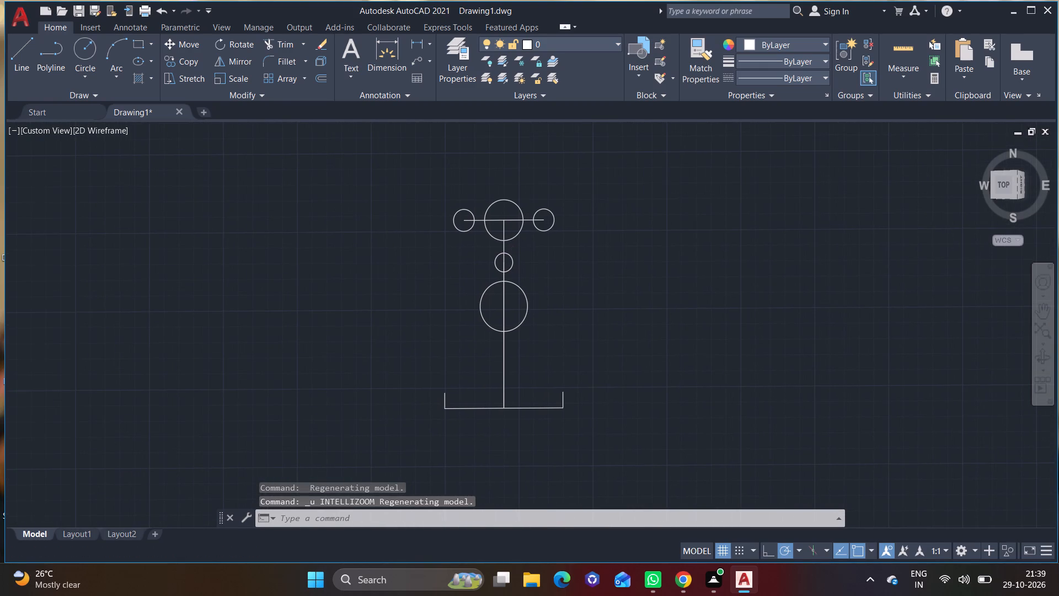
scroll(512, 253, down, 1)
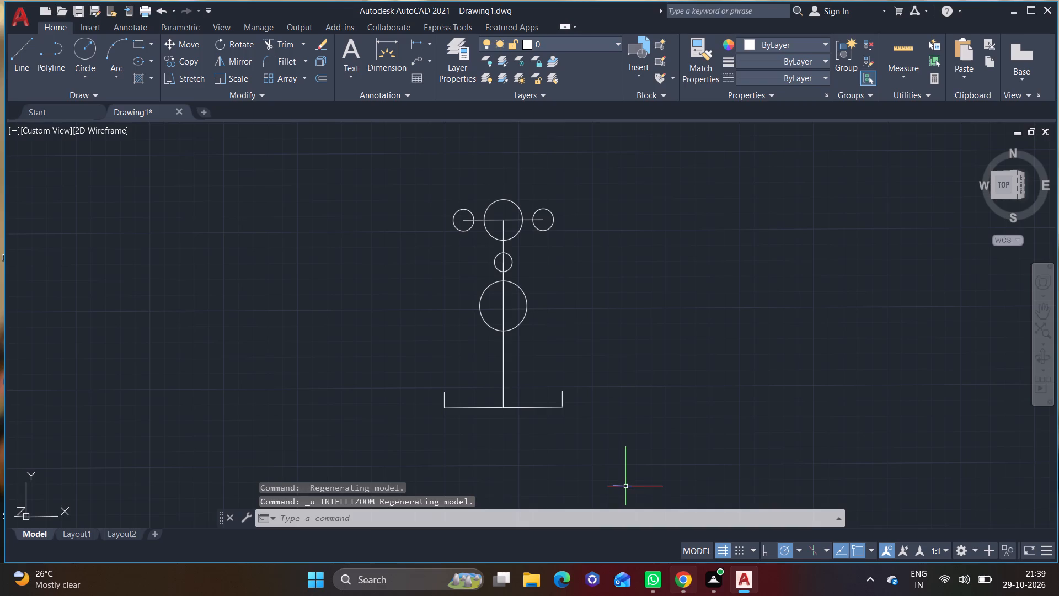
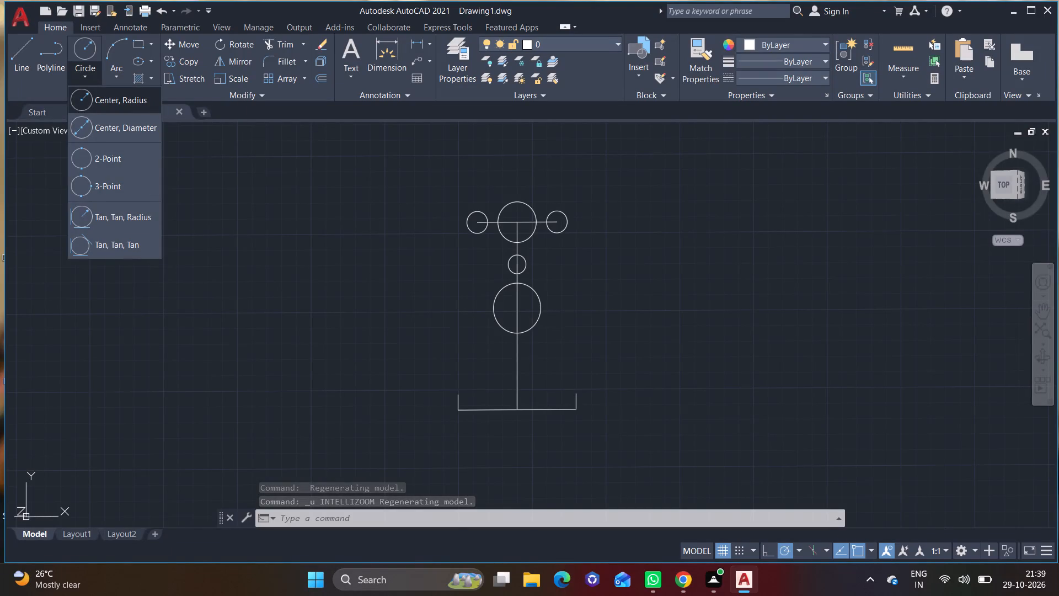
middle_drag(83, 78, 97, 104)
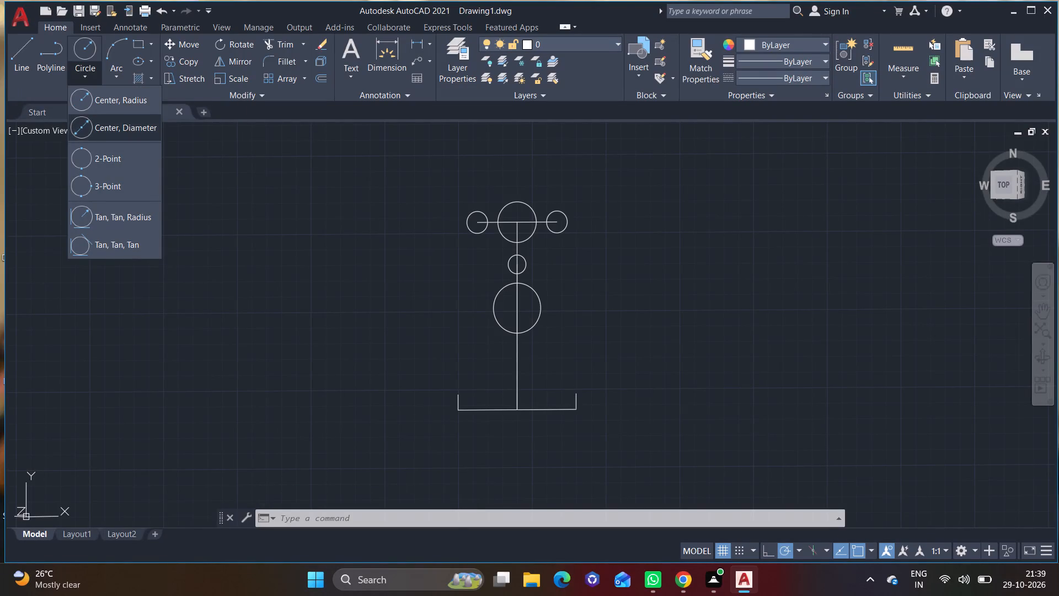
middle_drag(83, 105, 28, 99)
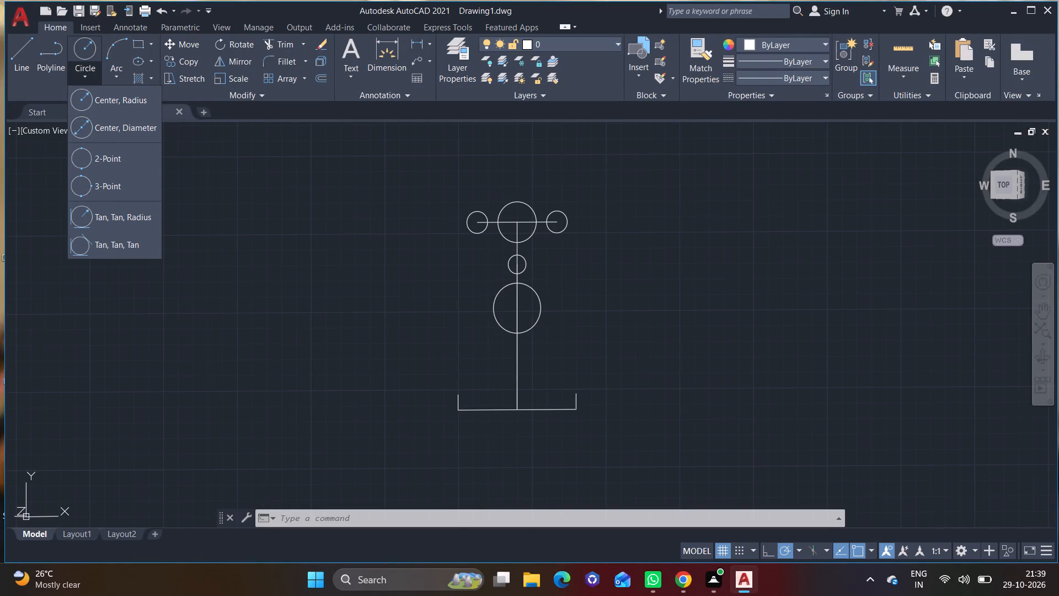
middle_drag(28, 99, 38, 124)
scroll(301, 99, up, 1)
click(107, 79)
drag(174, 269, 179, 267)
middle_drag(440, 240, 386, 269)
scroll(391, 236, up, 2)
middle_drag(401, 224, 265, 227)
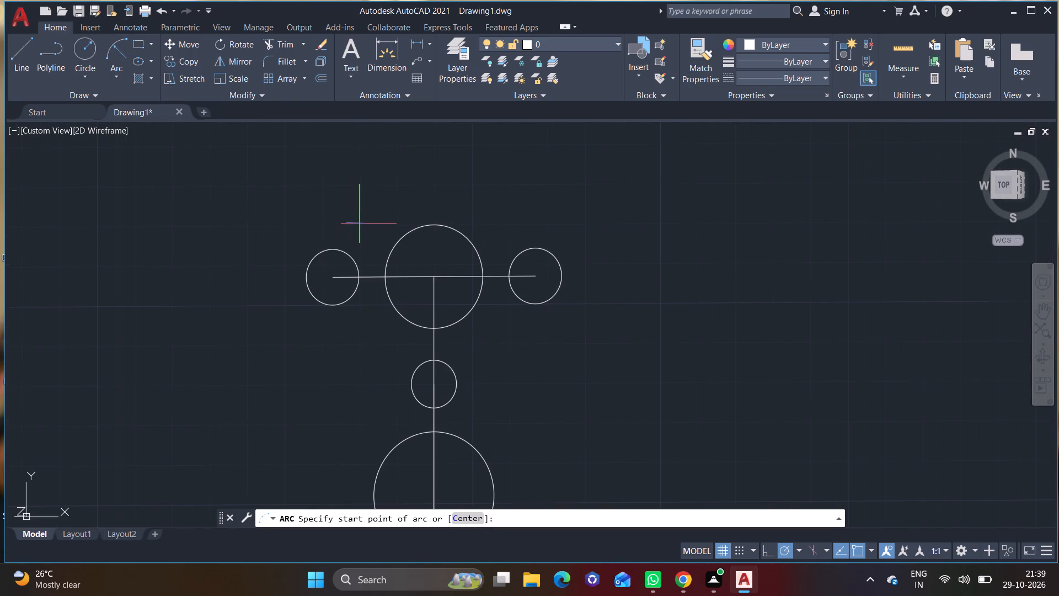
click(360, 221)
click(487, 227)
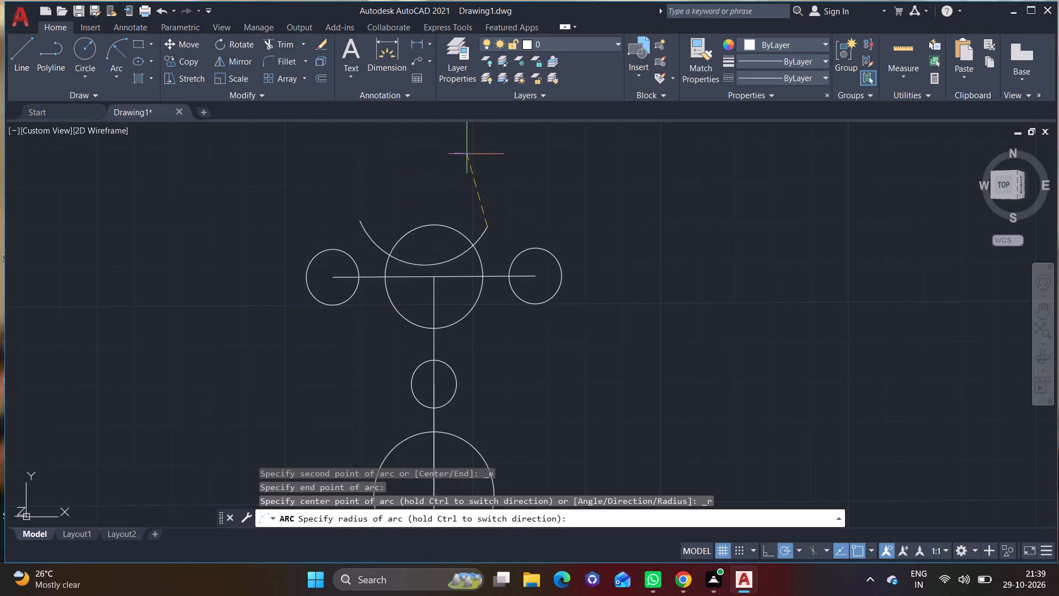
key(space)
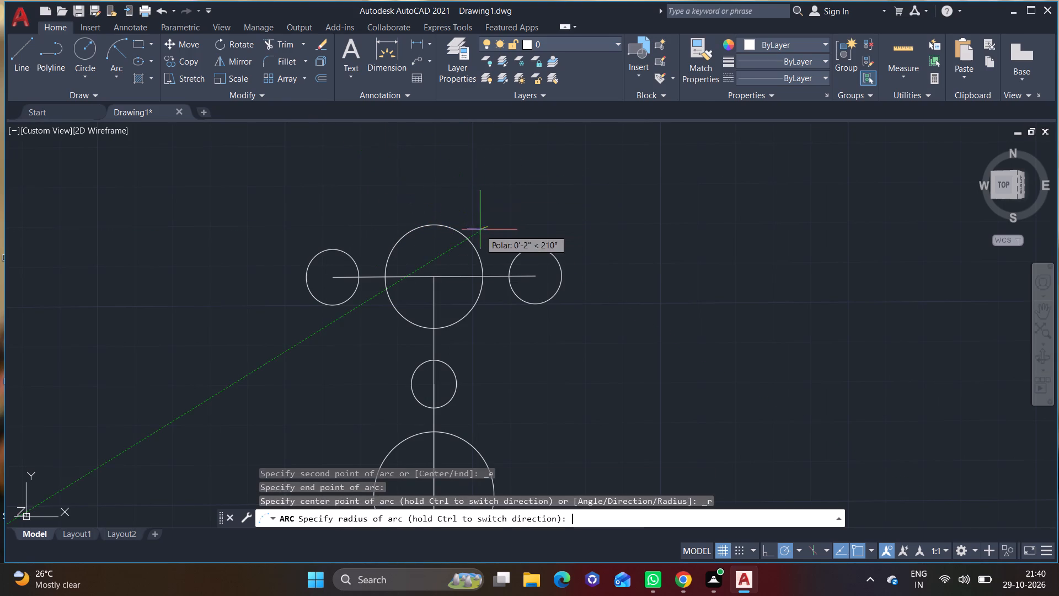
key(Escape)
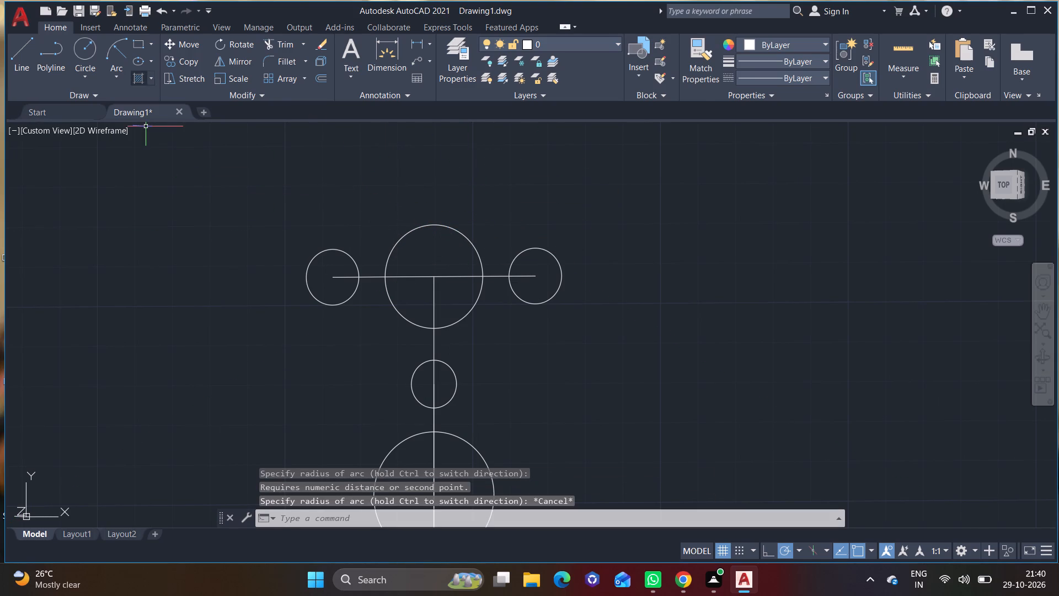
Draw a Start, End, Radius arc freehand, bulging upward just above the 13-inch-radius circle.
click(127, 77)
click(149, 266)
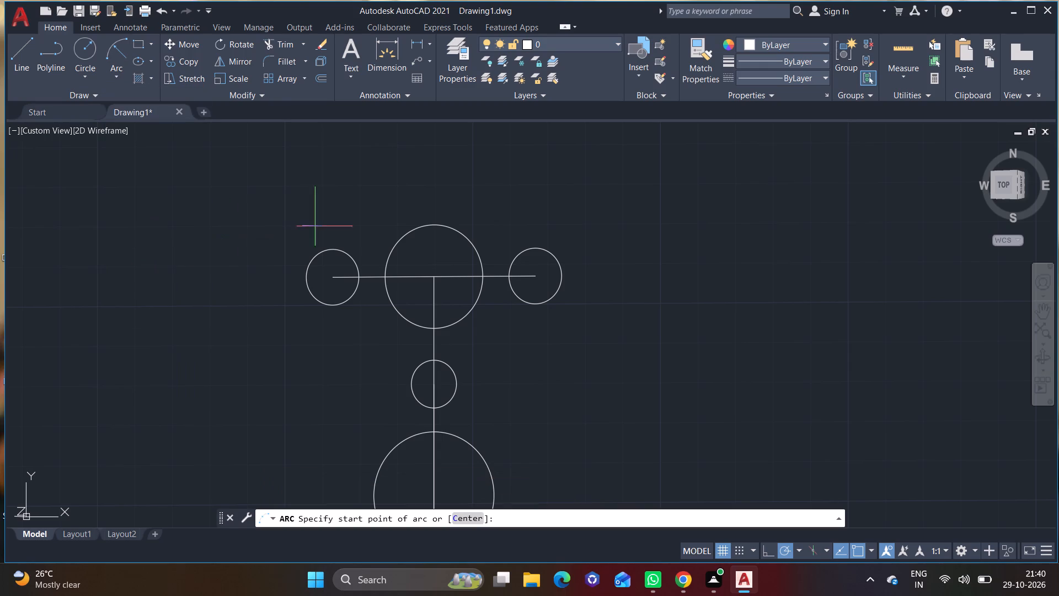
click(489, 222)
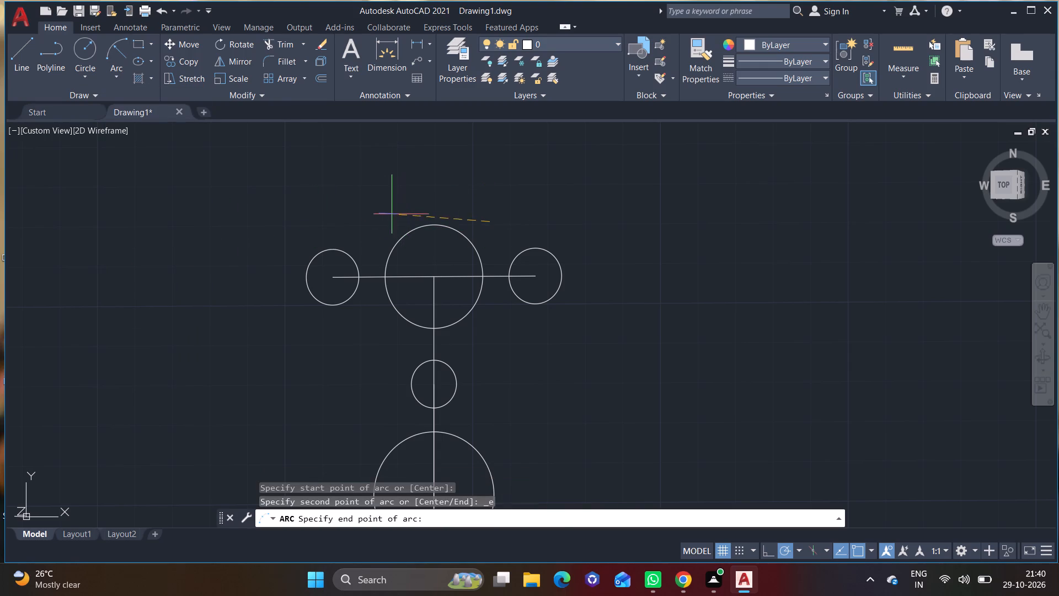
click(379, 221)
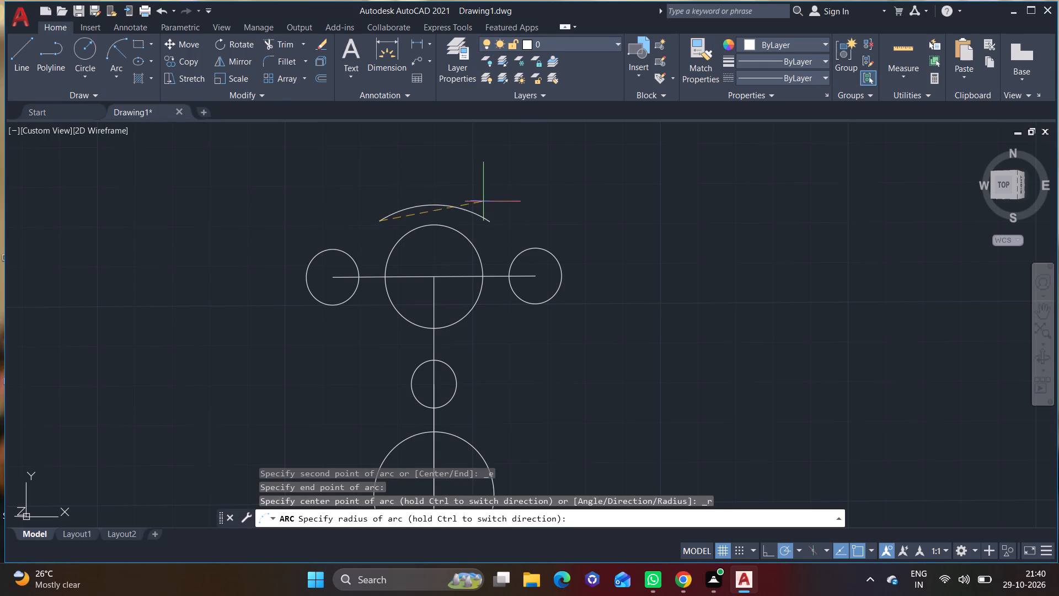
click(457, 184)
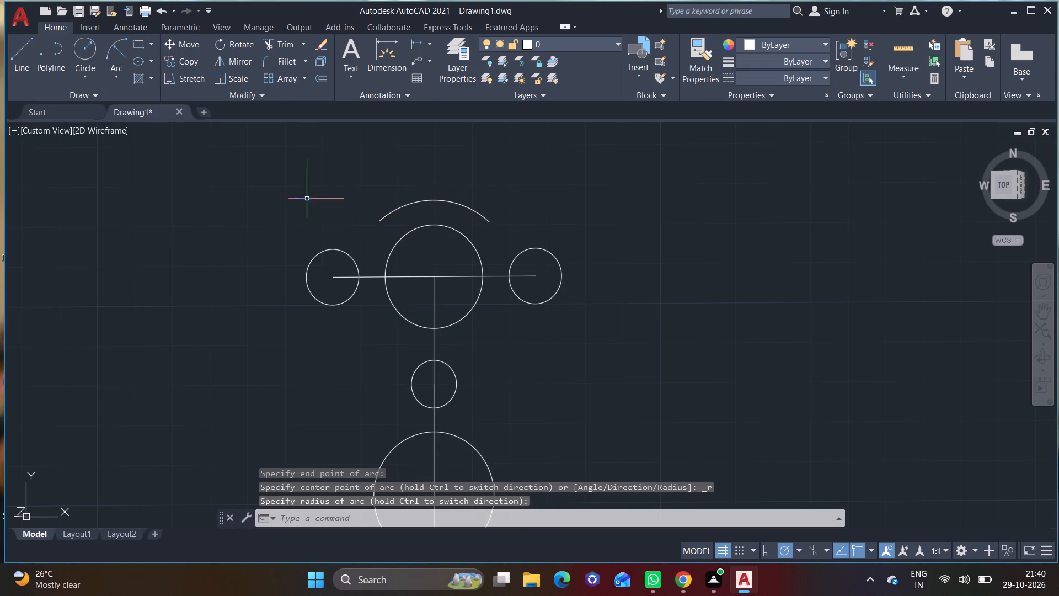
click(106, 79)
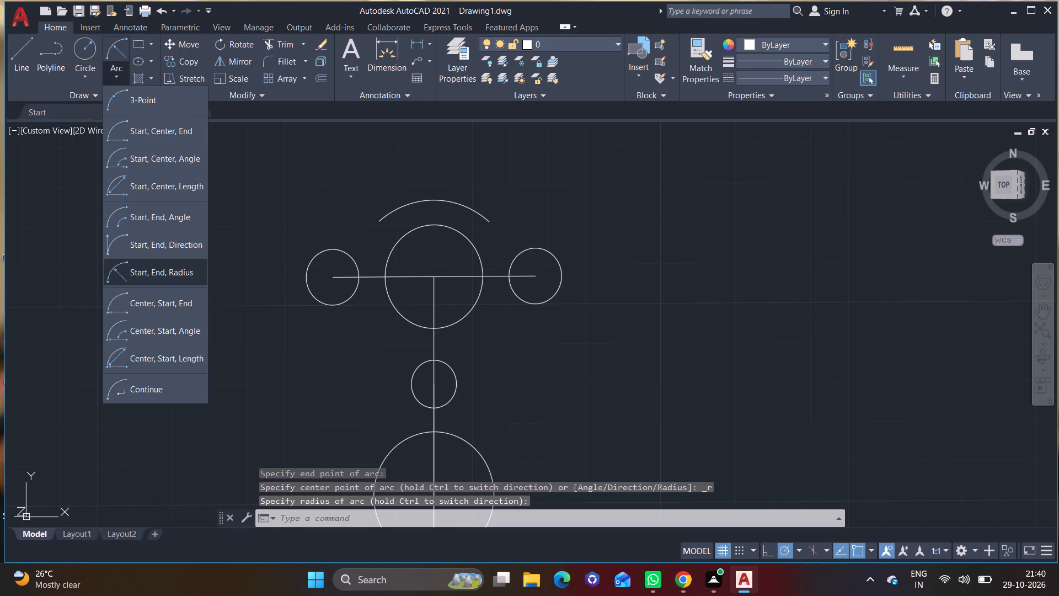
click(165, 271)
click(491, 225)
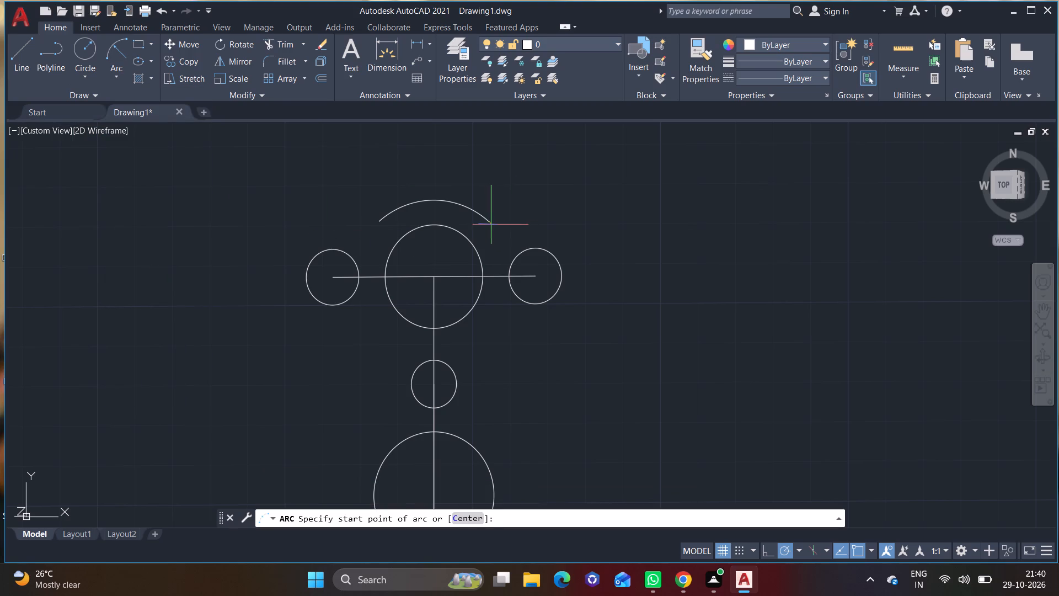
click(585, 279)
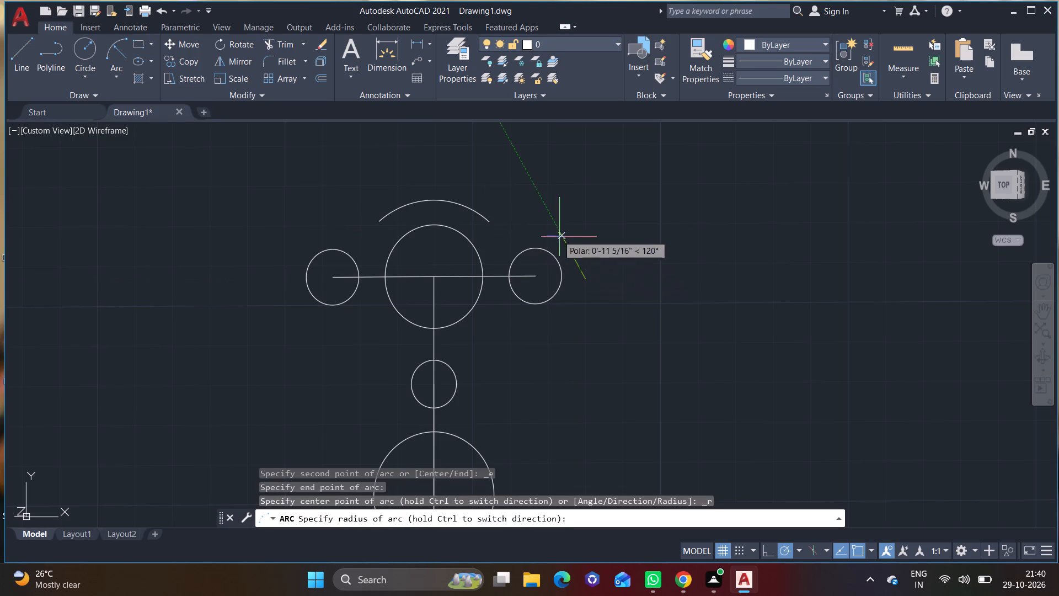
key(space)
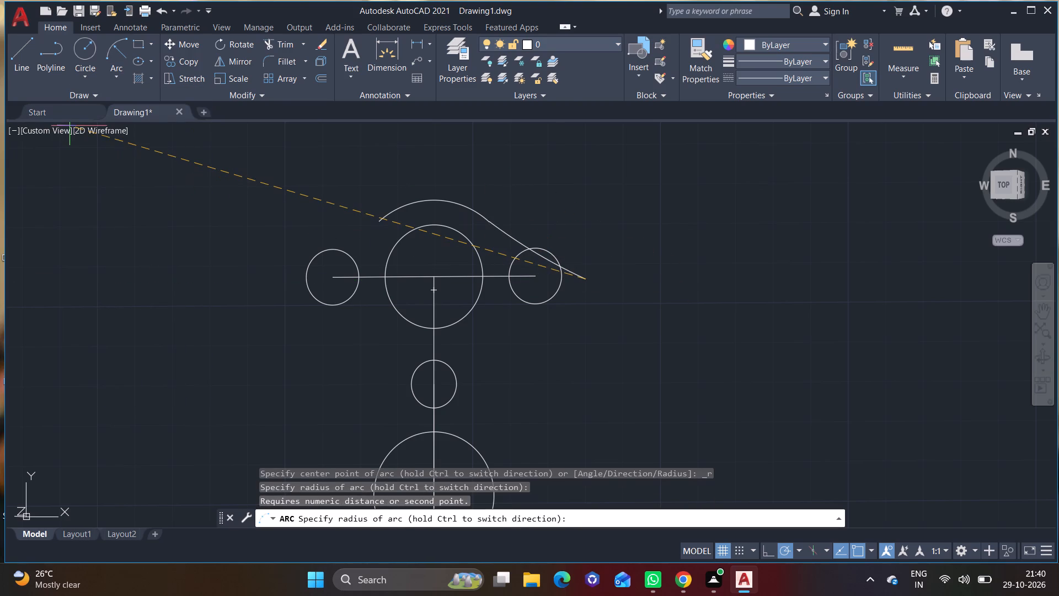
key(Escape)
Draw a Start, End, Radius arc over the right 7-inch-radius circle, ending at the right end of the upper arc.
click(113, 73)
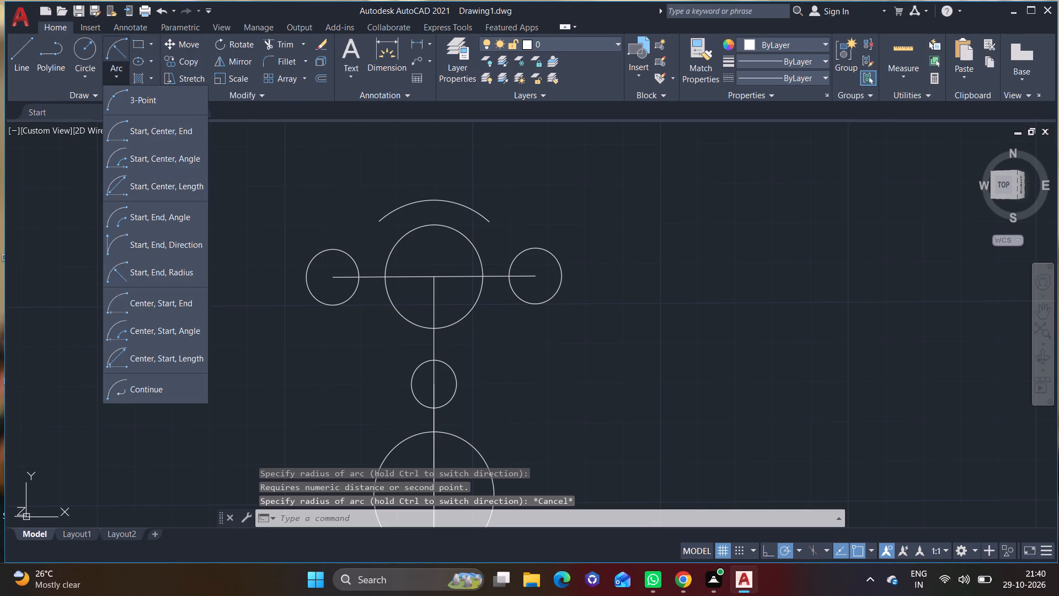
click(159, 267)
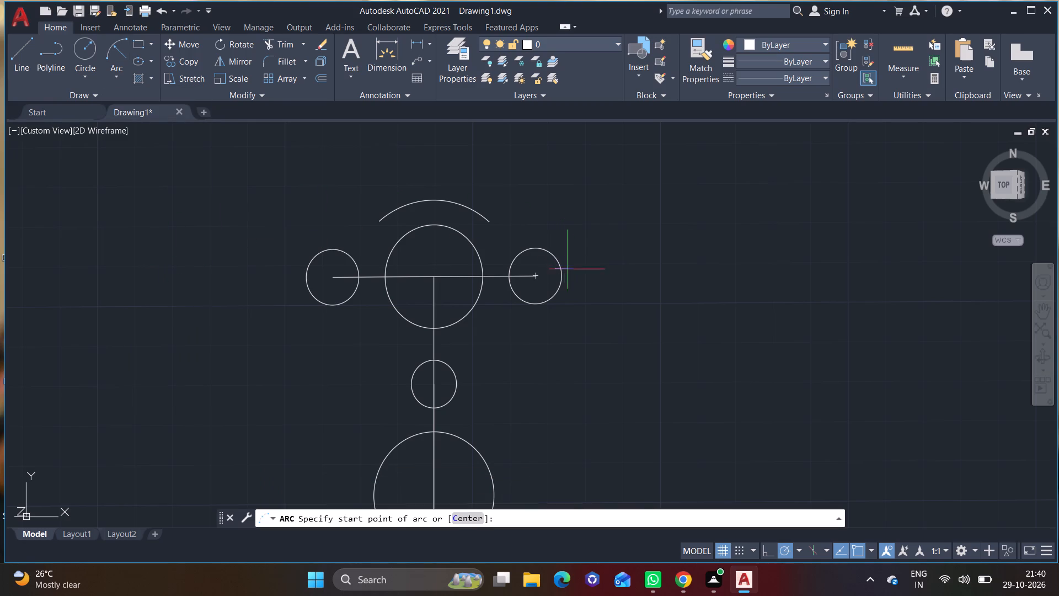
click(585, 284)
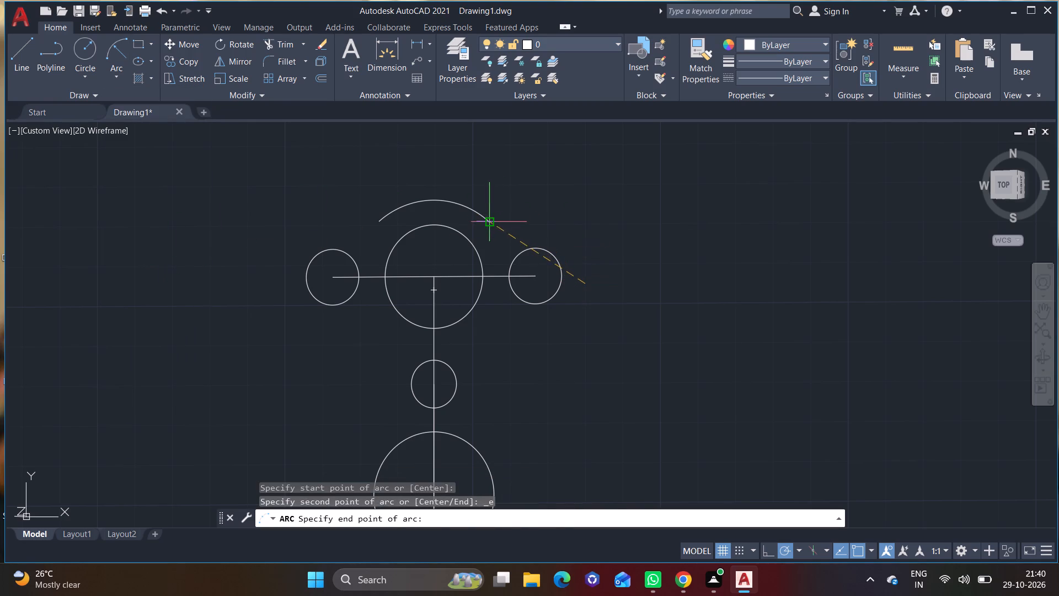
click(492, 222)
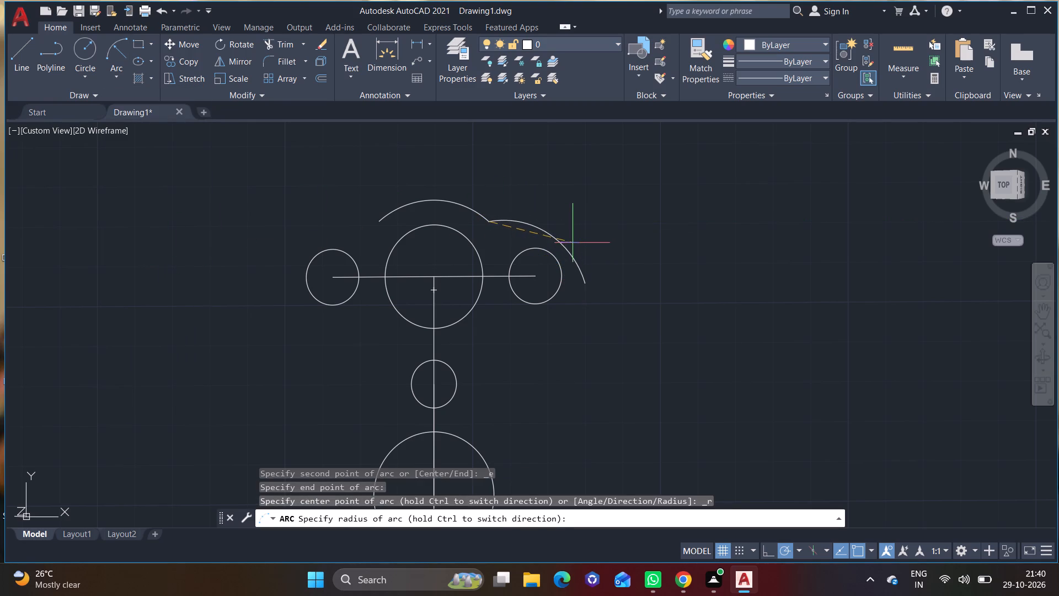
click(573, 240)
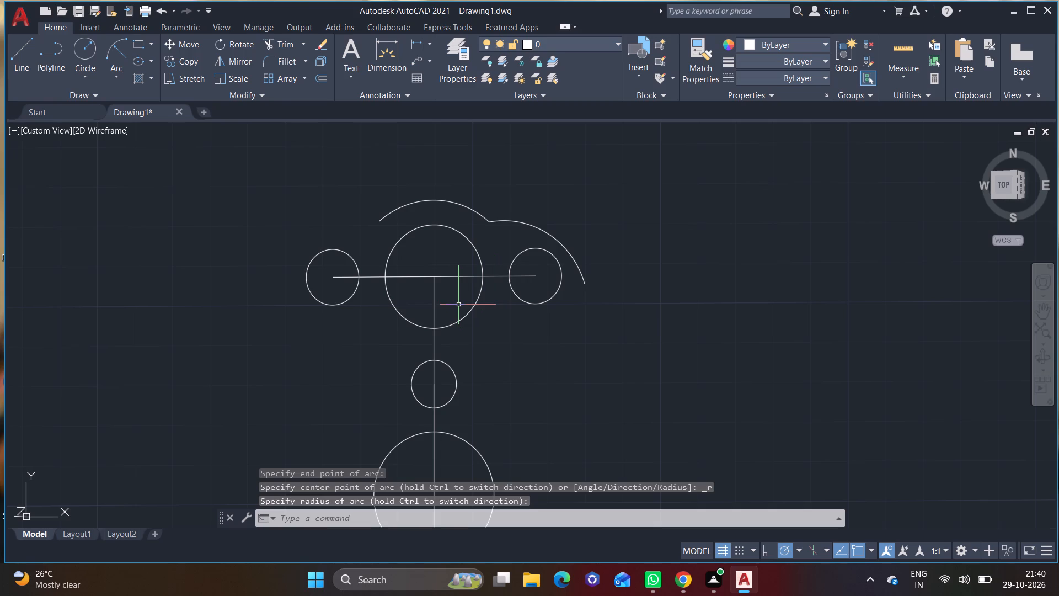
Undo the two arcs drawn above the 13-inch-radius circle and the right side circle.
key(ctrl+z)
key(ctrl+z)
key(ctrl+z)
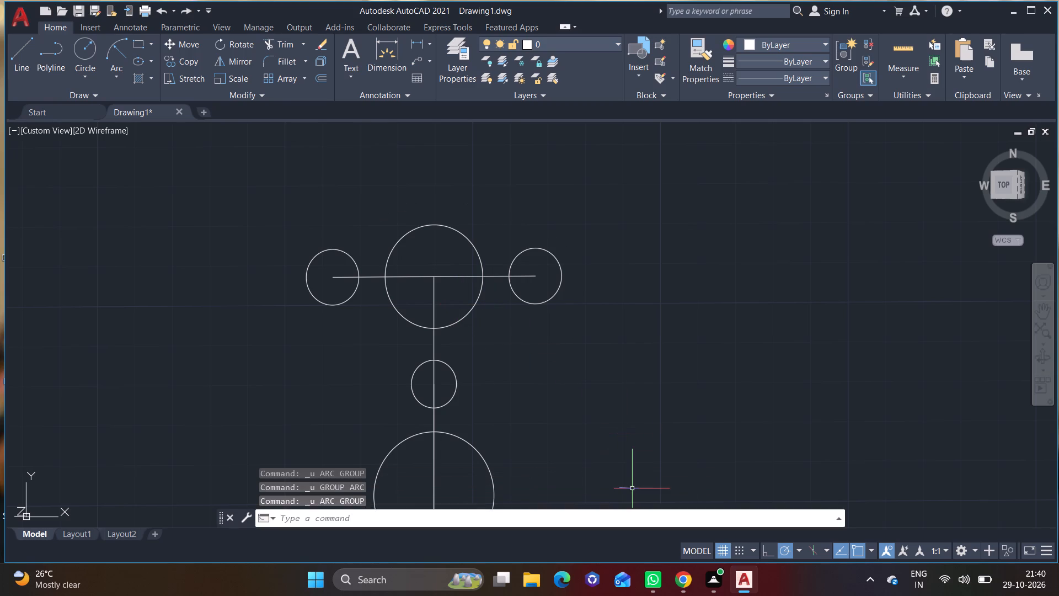
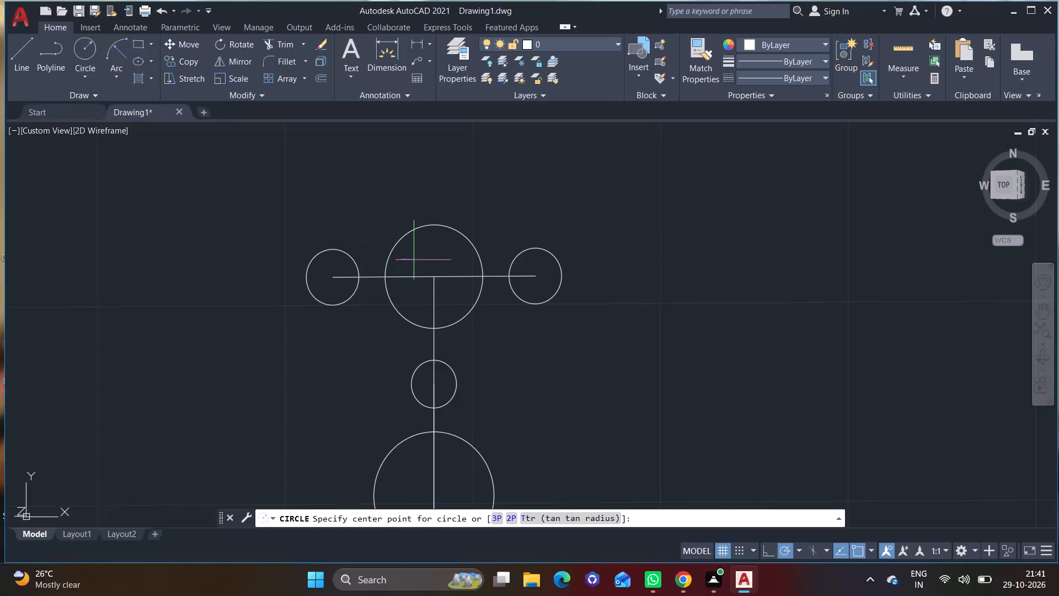
Draw a 22-inch-radius circle concentric with the 13-inch-radius circle at the top of the centre line.
click(431, 274)
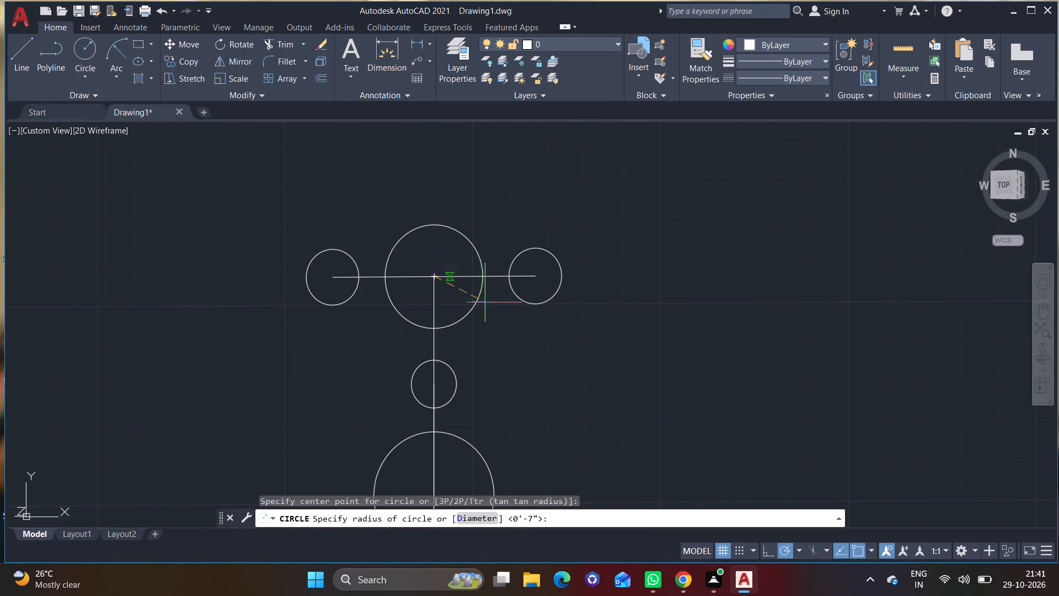
text(22)
key(Return)
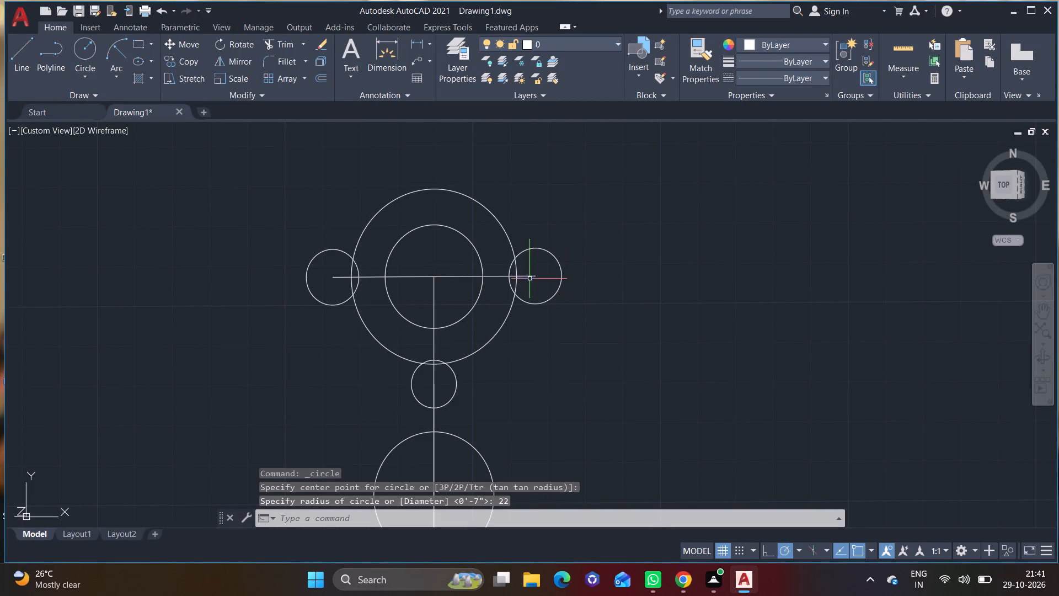
Draw a 13-inch-radius circle concentric with the right 7-inch-radius side circle.
click(91, 74)
click(106, 102)
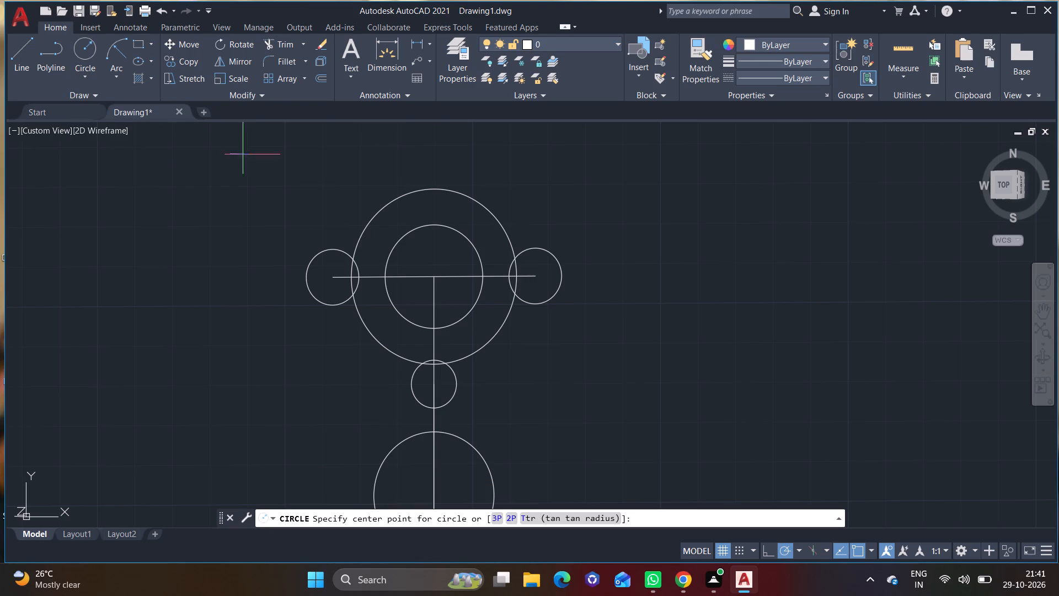
click(532, 278)
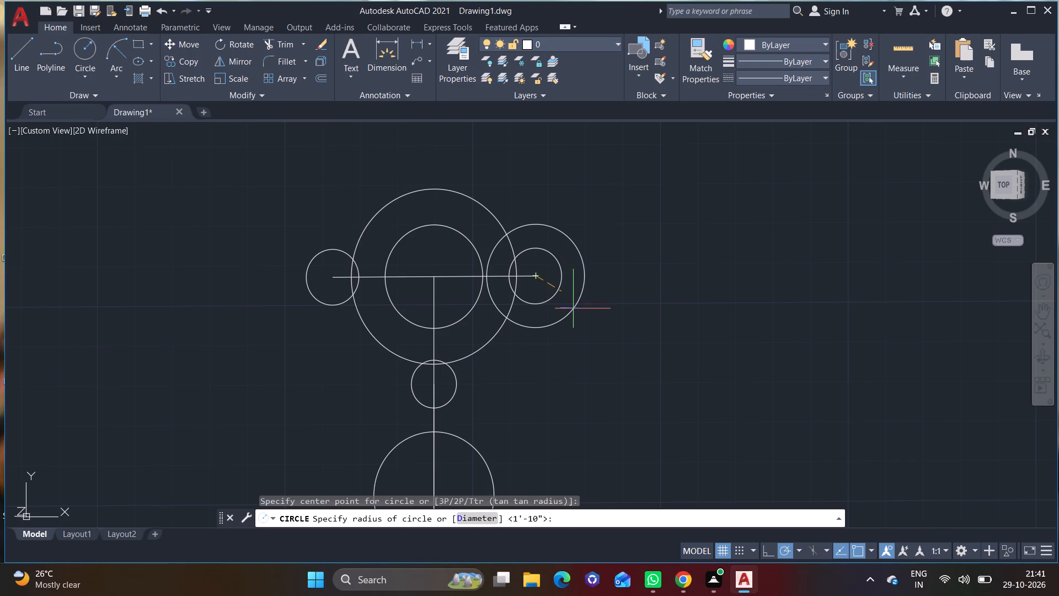
text(13)
key(Return)
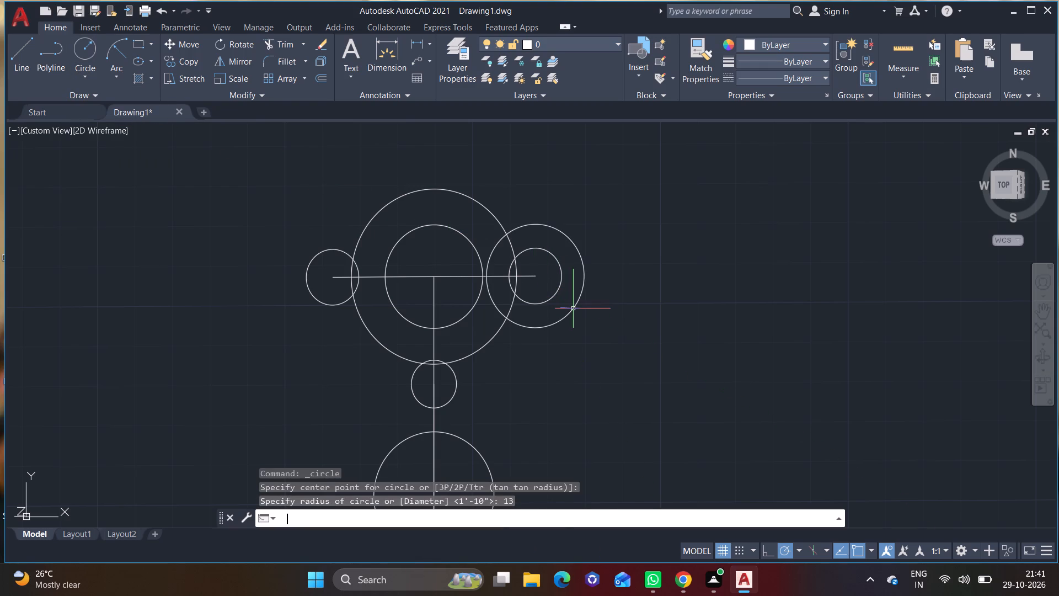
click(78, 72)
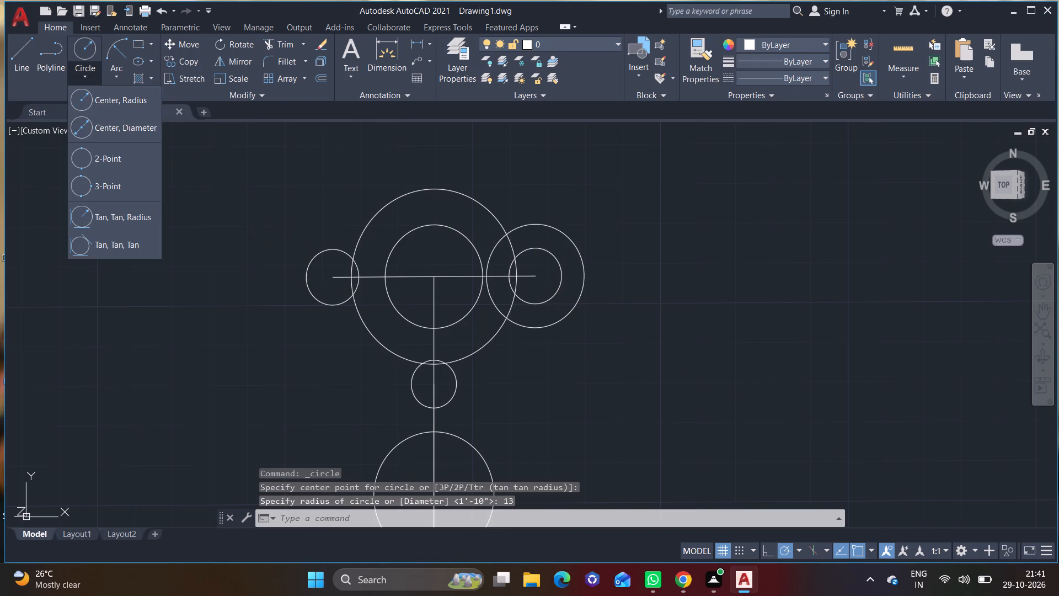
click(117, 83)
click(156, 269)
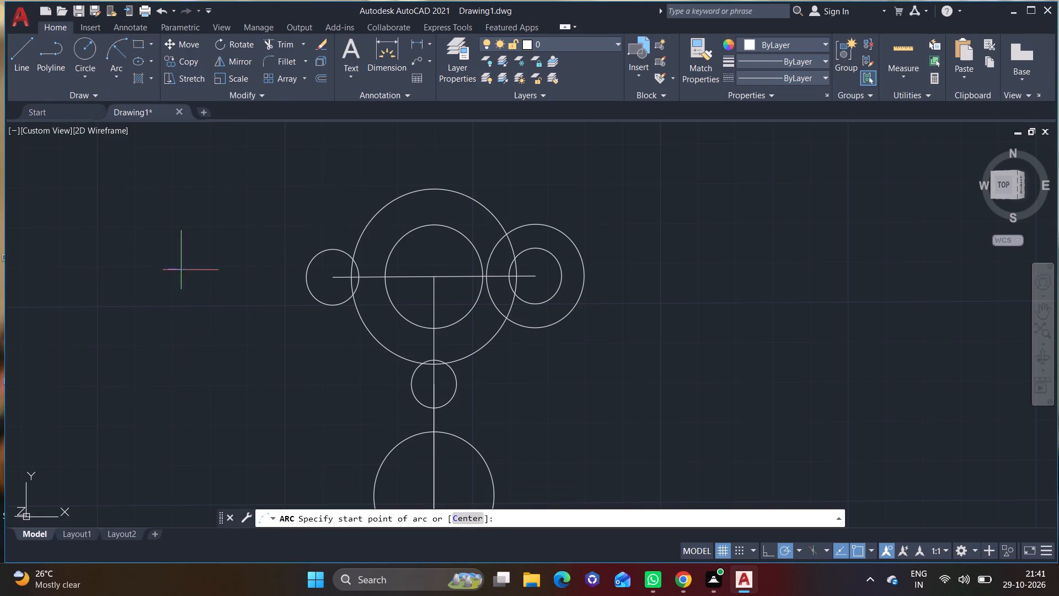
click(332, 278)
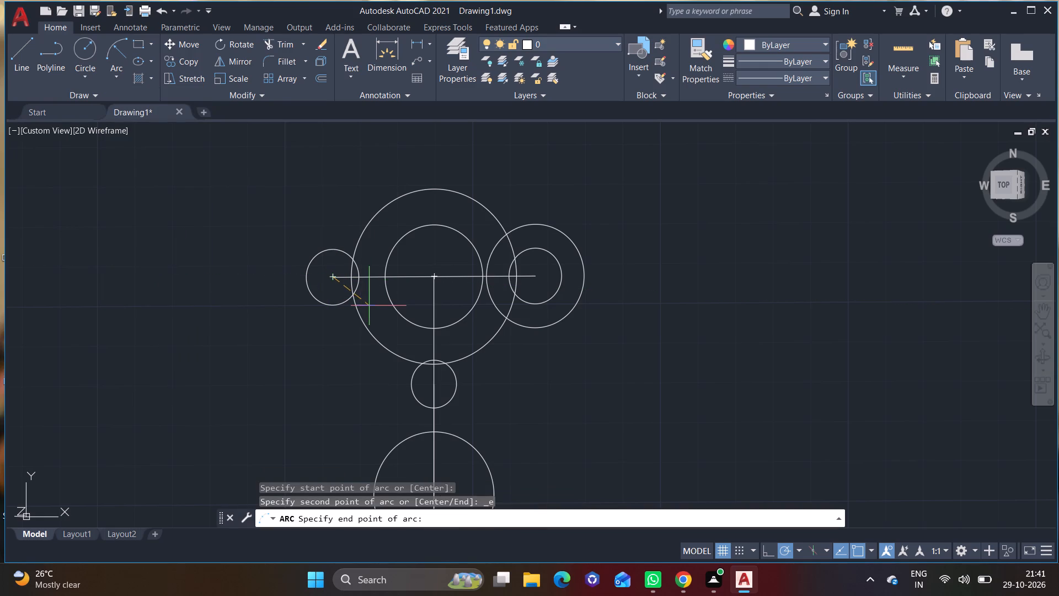
Draw a 13-inch-radius circle concentric with the left 7-inch-radius side circle.
click(97, 79)
click(127, 102)
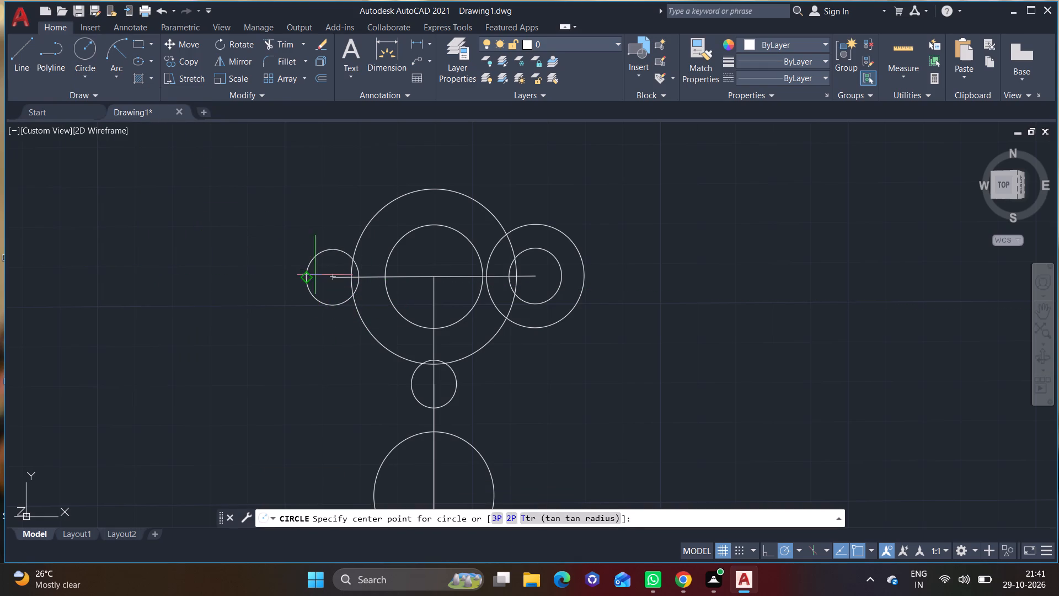
click(332, 278)
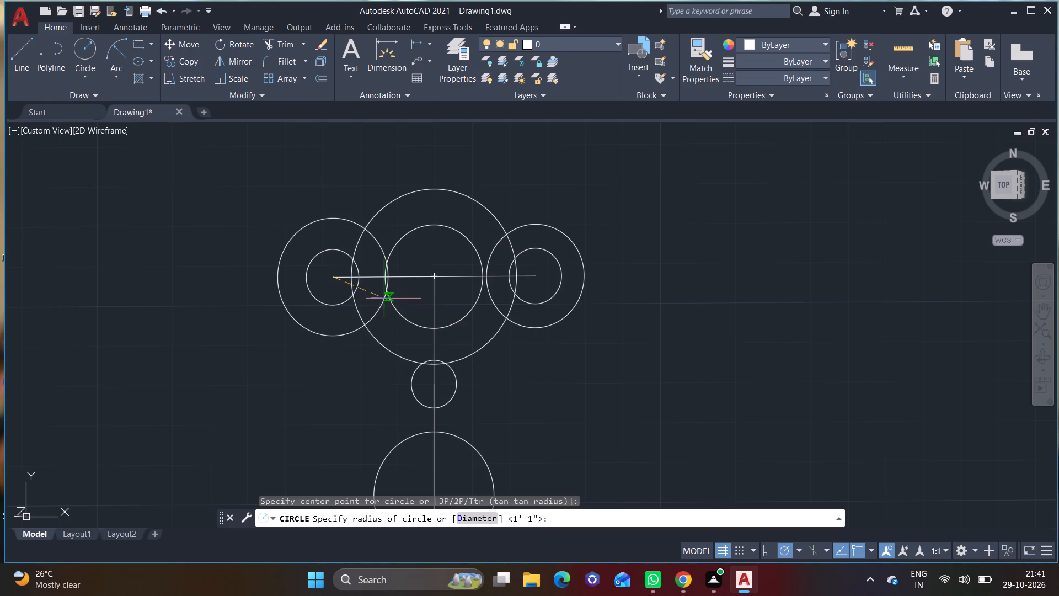
key(1)
key(3)
key(Return)
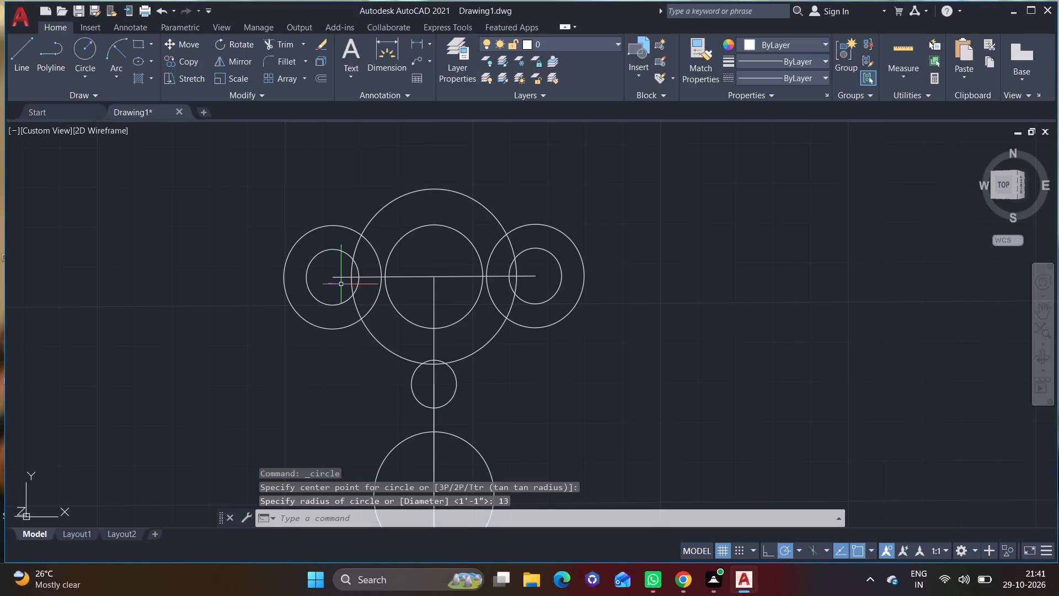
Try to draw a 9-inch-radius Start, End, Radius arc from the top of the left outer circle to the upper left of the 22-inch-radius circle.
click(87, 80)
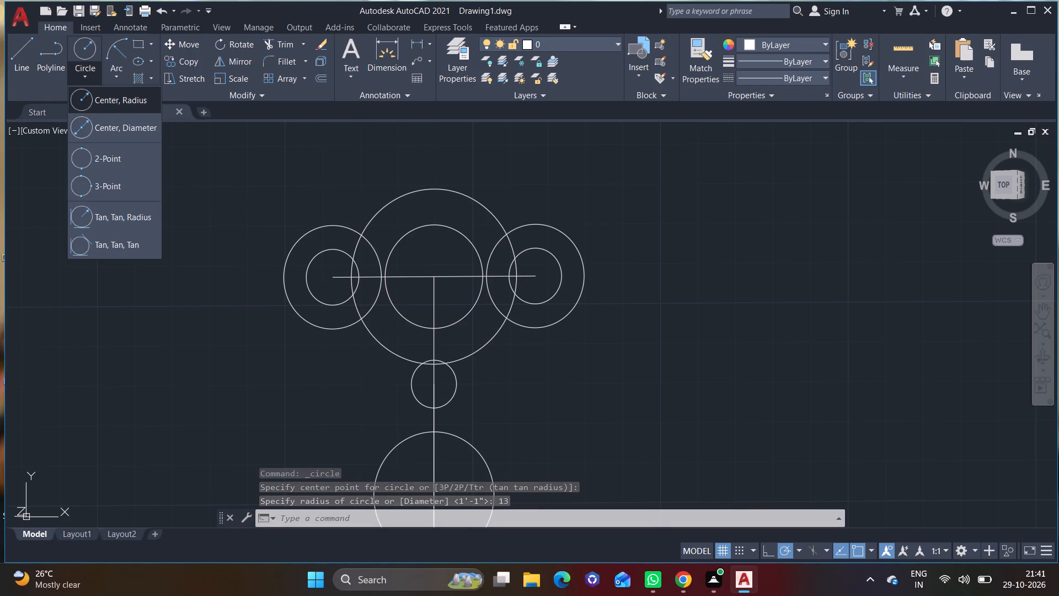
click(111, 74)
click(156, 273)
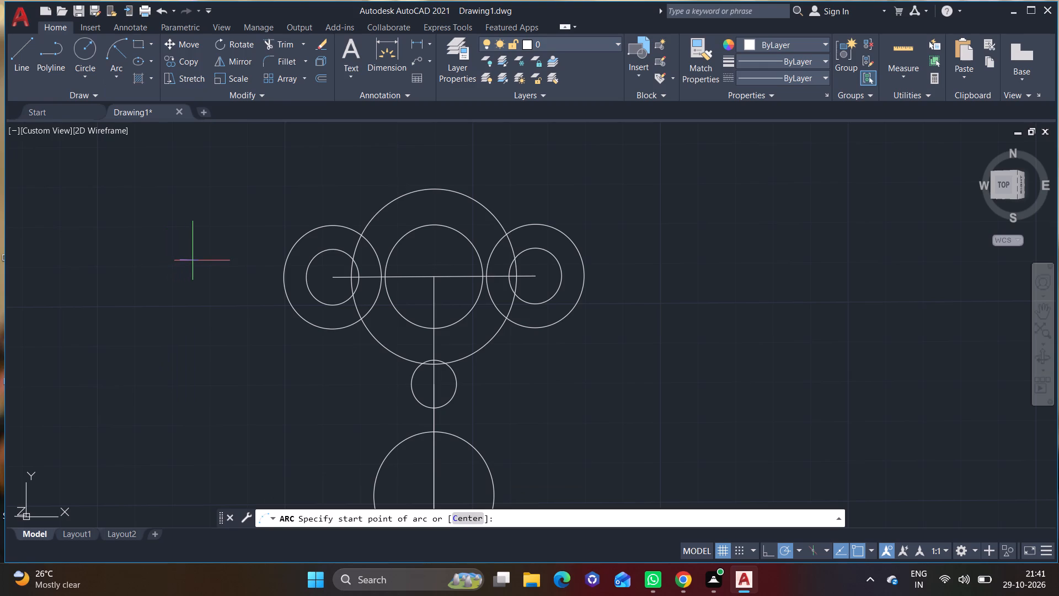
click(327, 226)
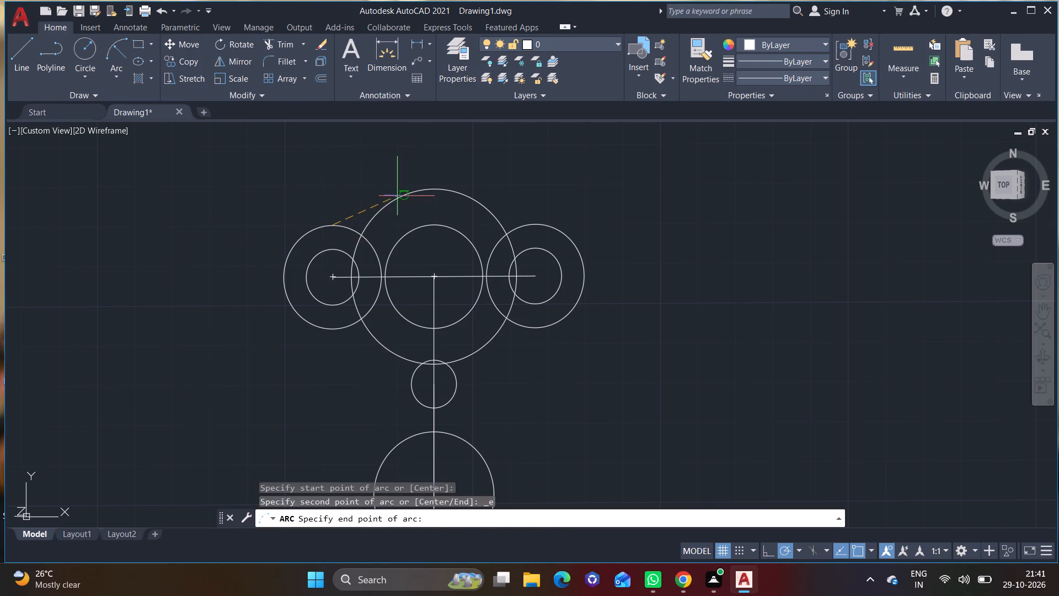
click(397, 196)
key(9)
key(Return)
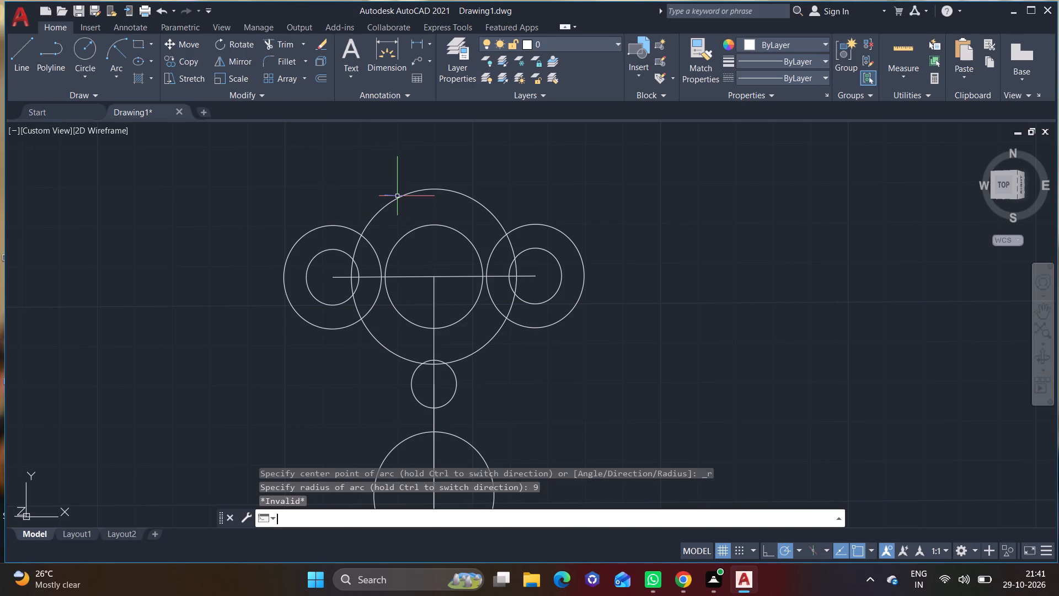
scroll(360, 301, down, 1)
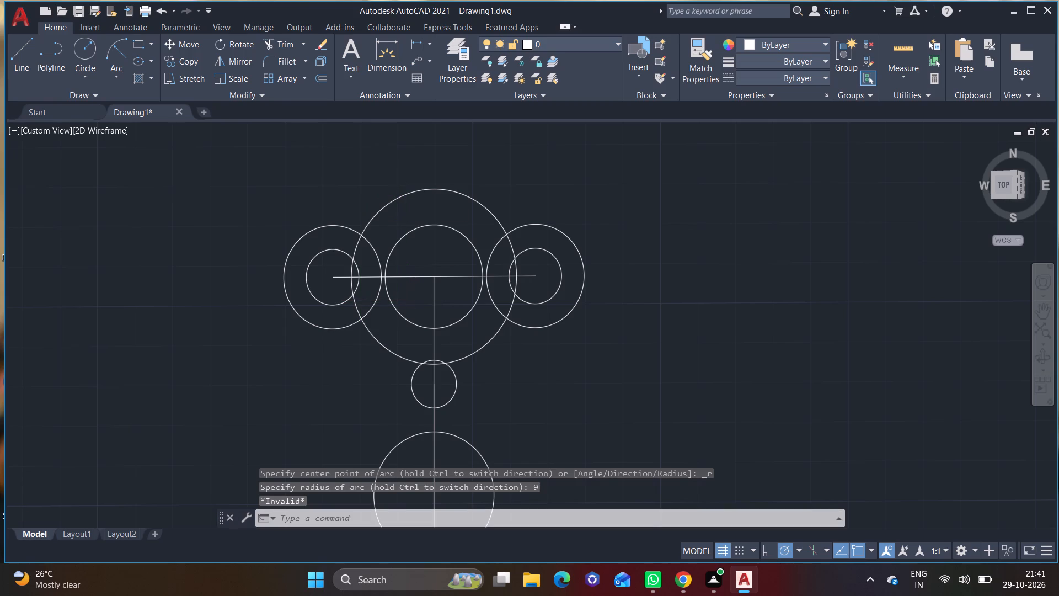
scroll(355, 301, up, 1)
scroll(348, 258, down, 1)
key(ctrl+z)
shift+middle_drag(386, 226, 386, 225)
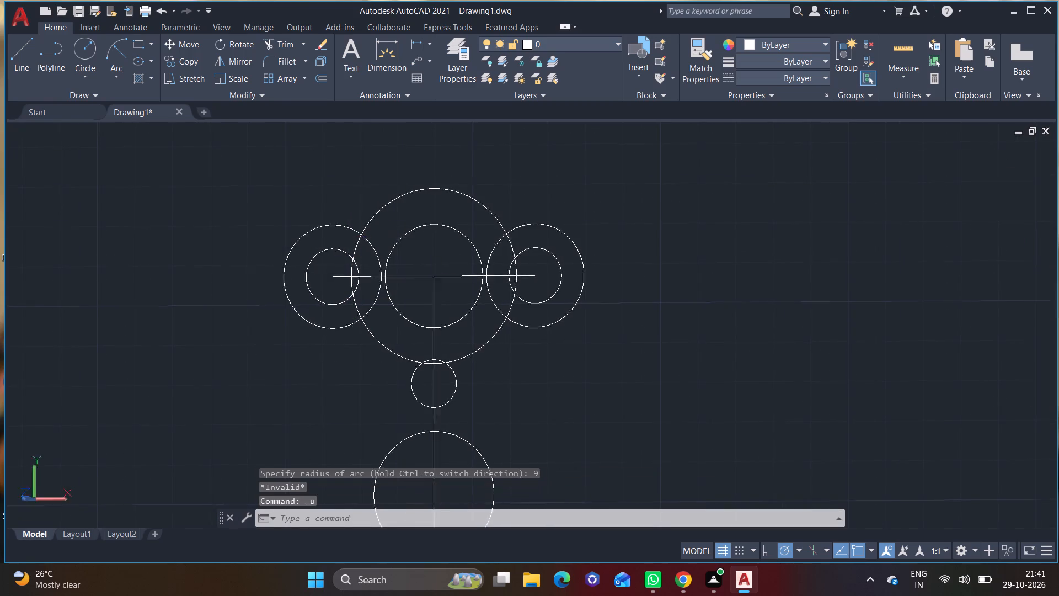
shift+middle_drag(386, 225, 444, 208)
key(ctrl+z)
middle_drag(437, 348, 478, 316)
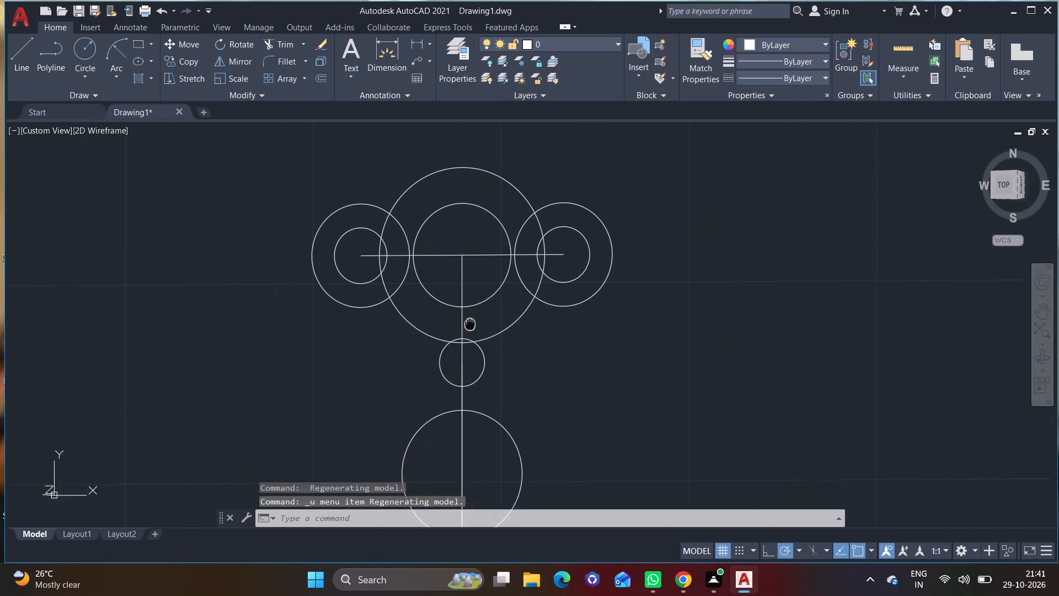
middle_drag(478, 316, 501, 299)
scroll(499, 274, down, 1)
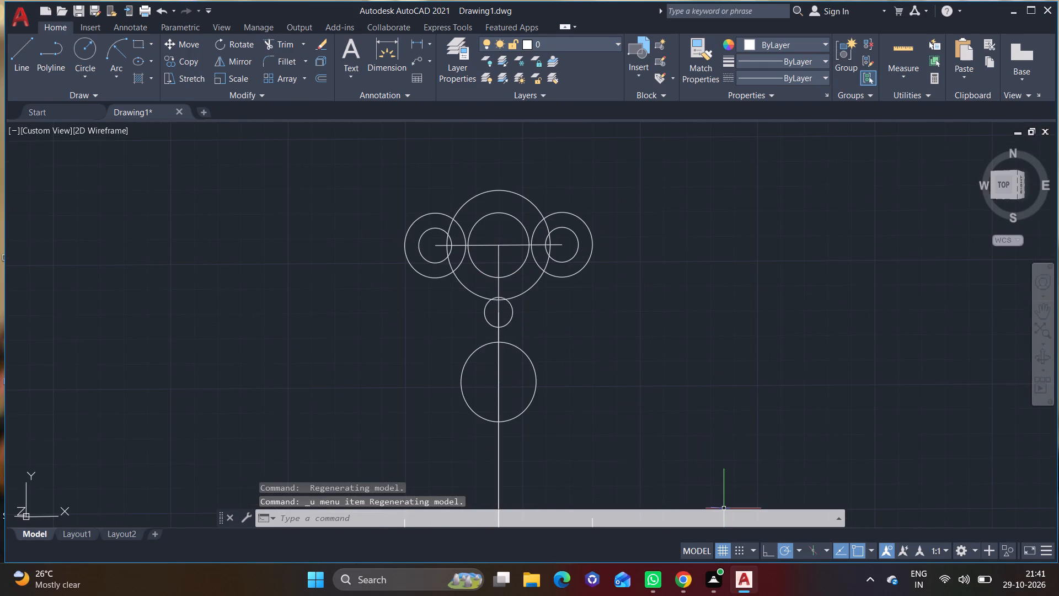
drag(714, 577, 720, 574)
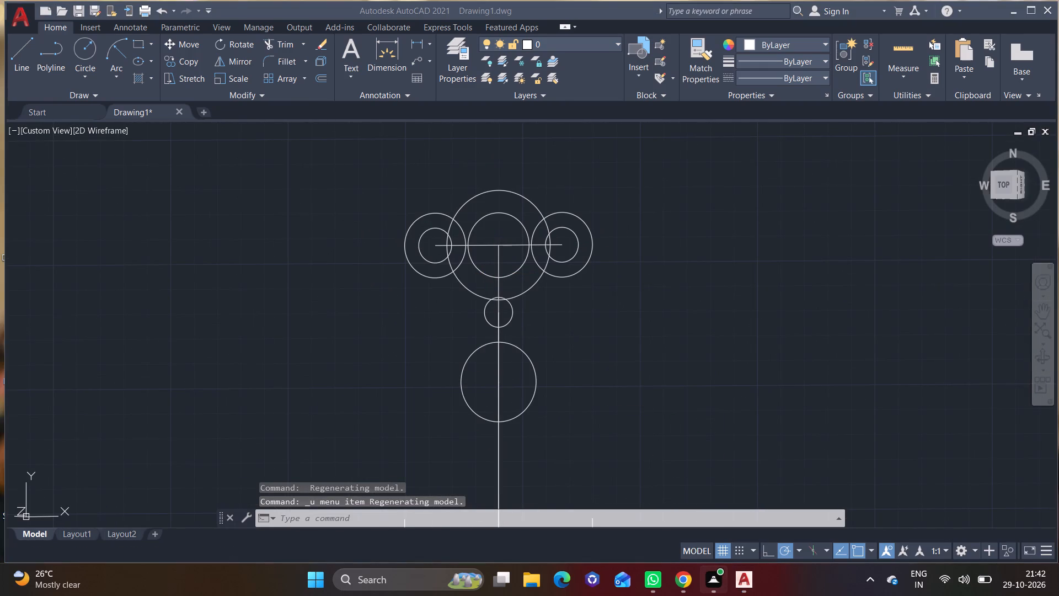
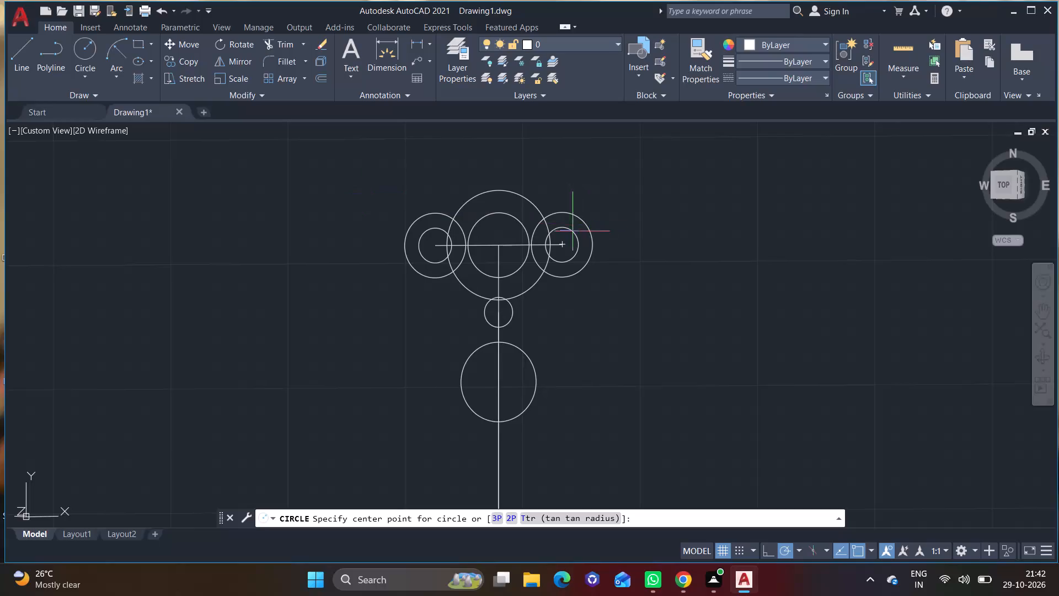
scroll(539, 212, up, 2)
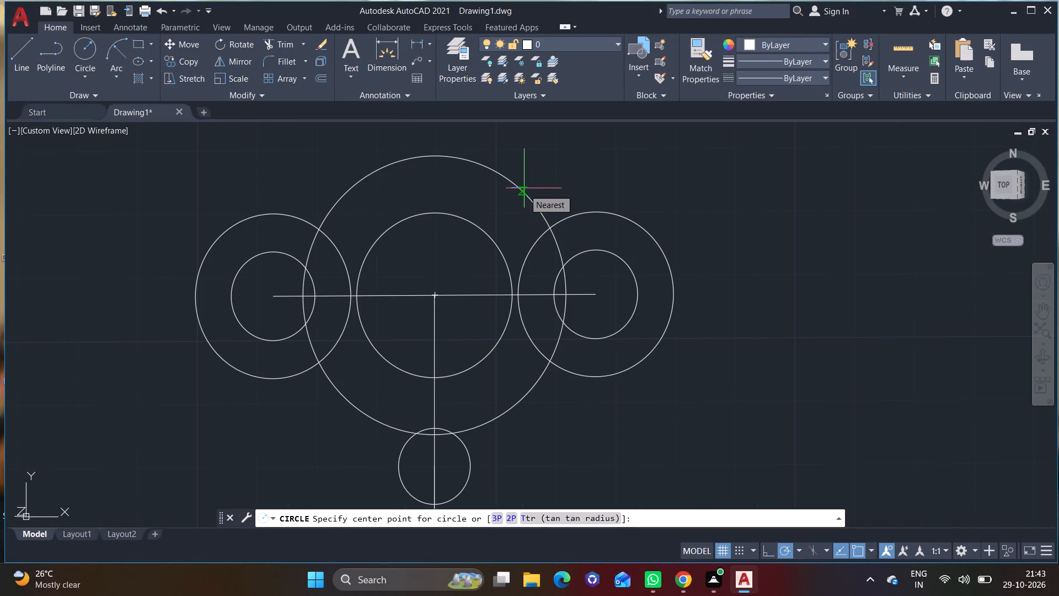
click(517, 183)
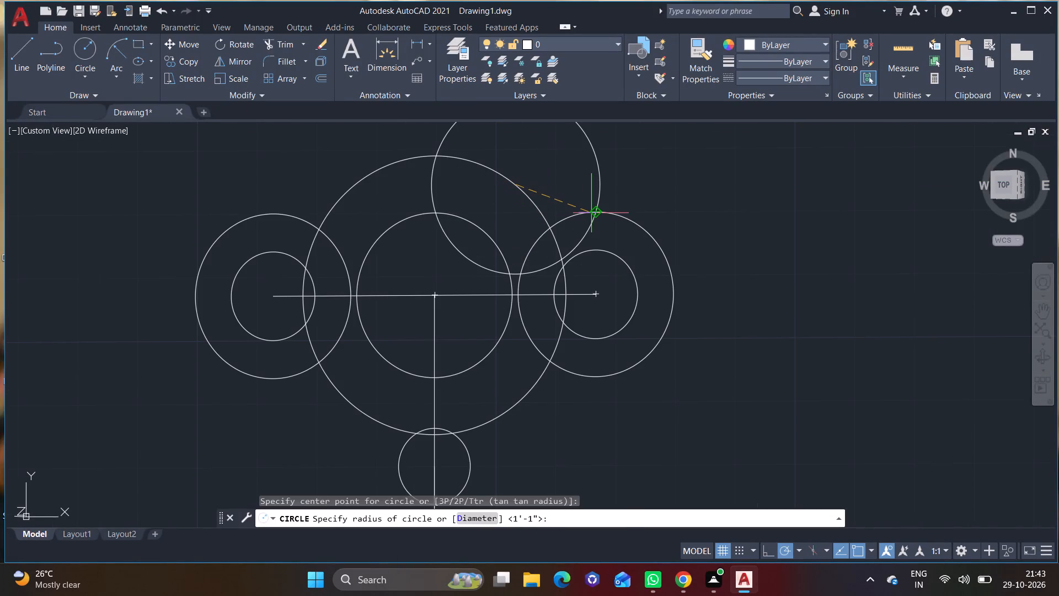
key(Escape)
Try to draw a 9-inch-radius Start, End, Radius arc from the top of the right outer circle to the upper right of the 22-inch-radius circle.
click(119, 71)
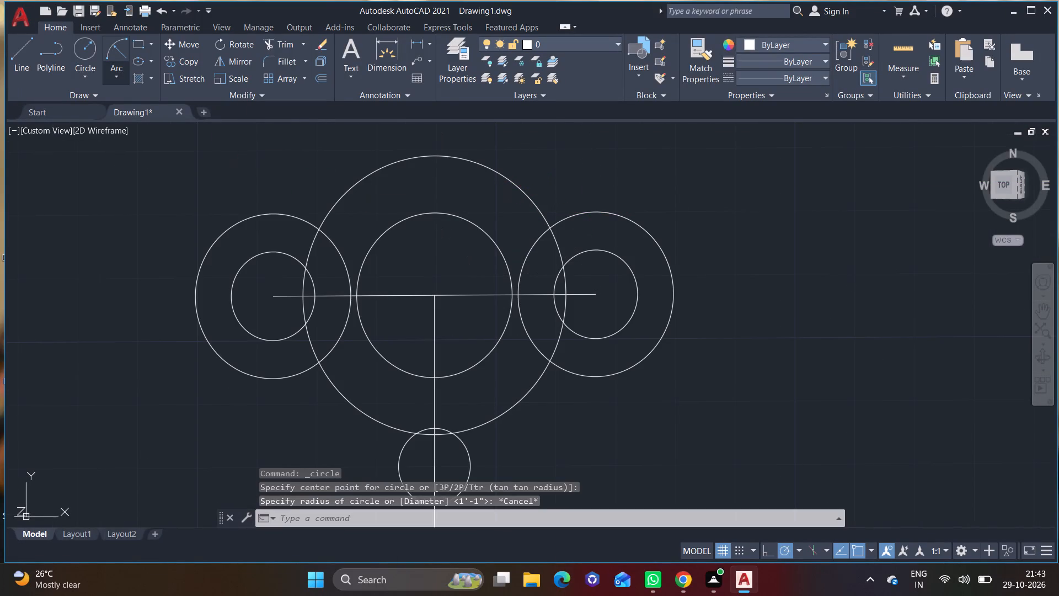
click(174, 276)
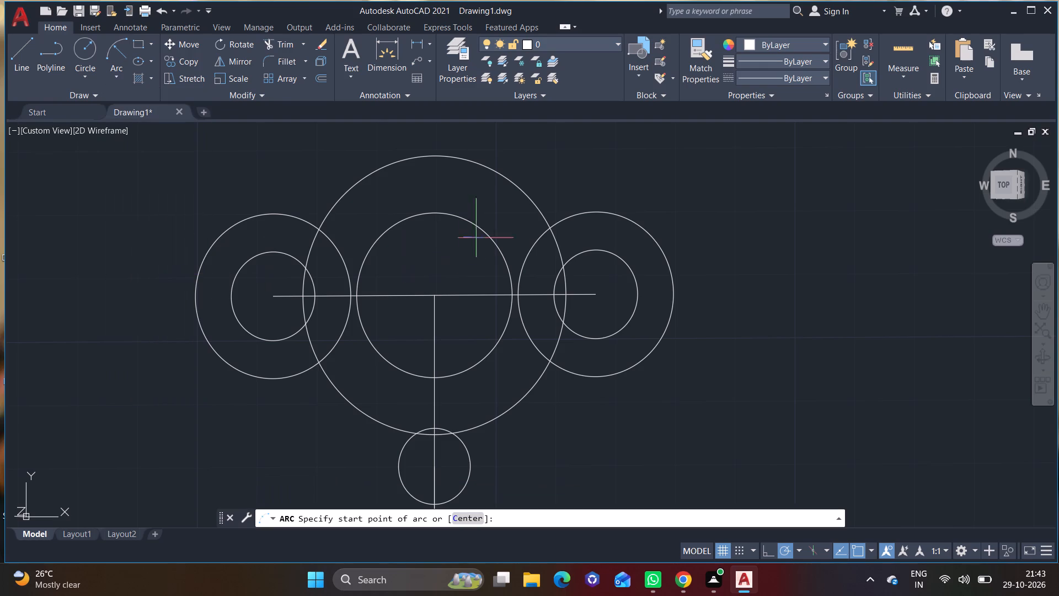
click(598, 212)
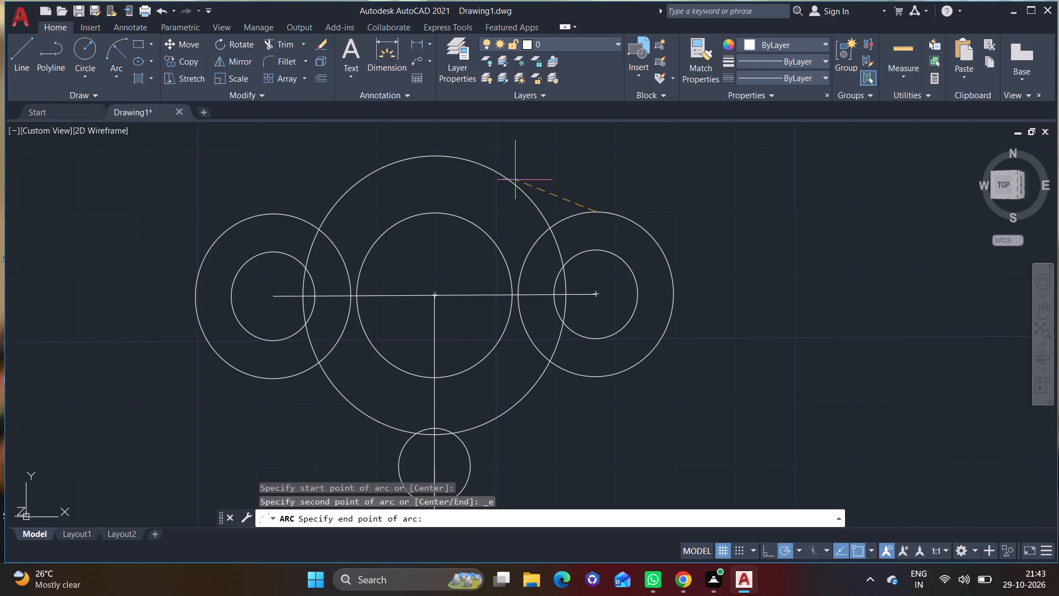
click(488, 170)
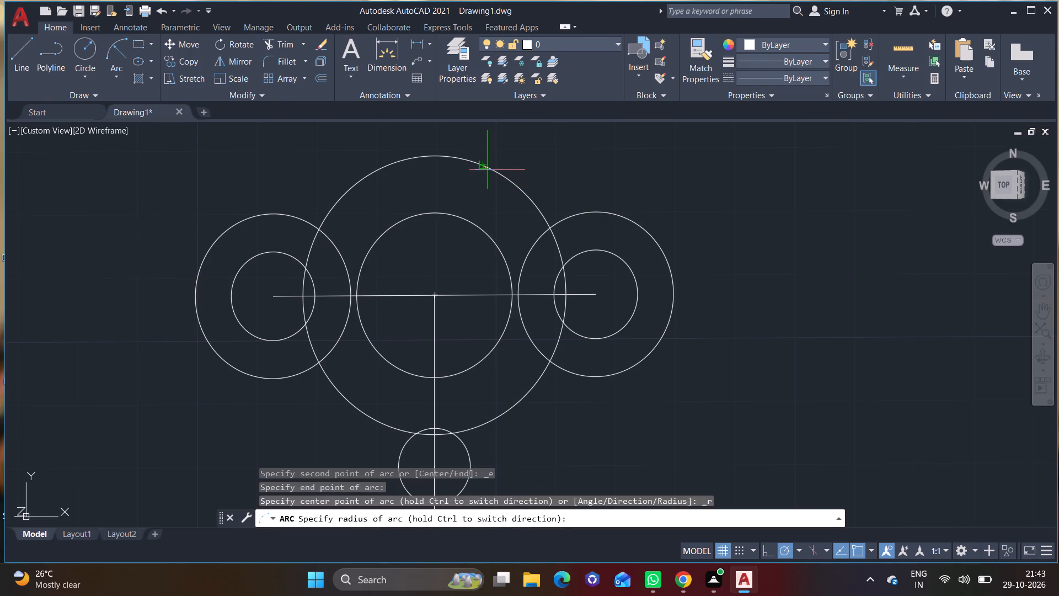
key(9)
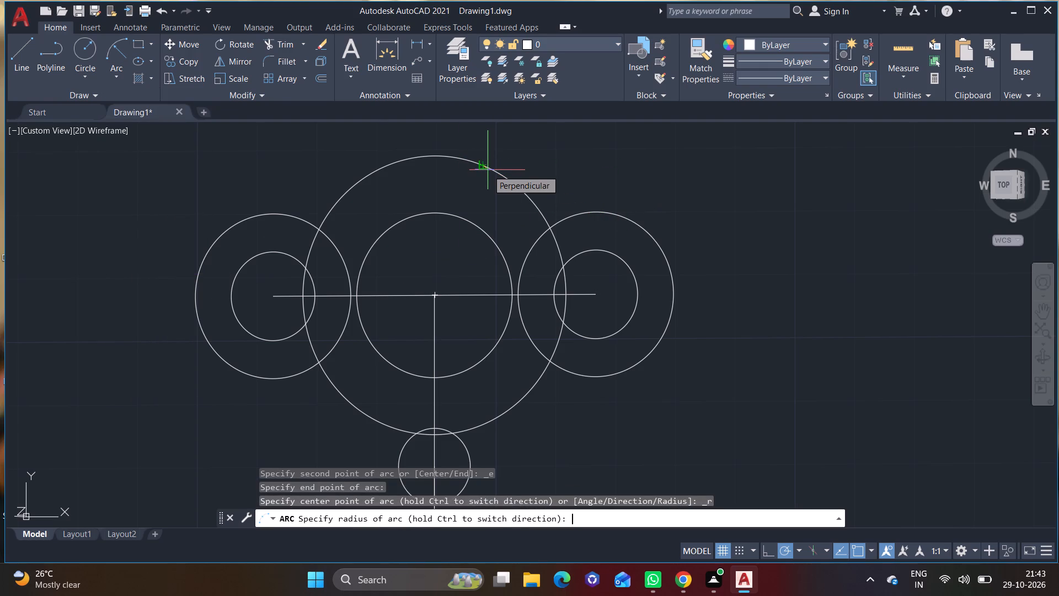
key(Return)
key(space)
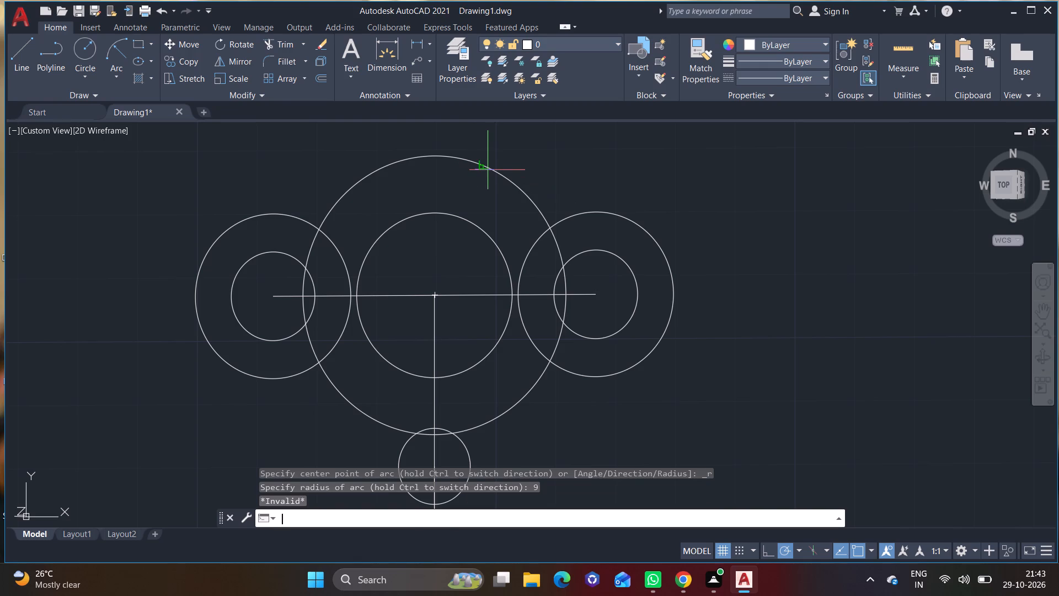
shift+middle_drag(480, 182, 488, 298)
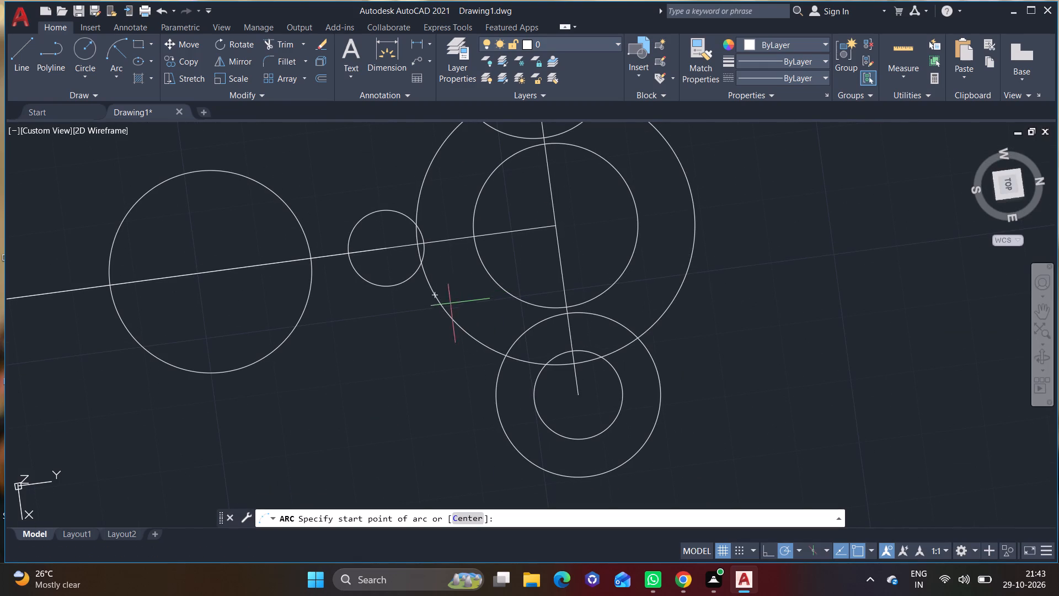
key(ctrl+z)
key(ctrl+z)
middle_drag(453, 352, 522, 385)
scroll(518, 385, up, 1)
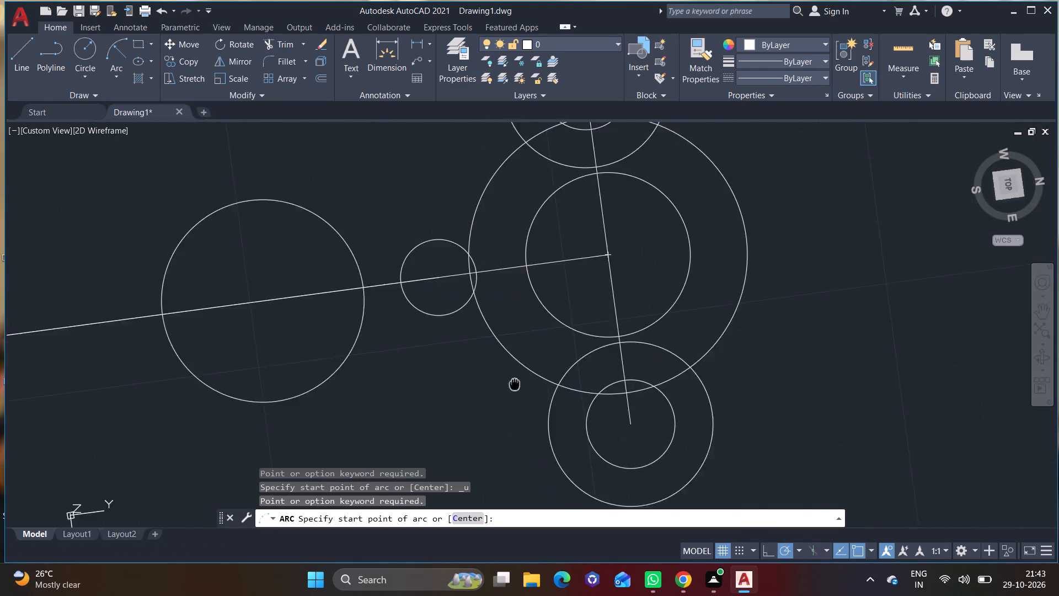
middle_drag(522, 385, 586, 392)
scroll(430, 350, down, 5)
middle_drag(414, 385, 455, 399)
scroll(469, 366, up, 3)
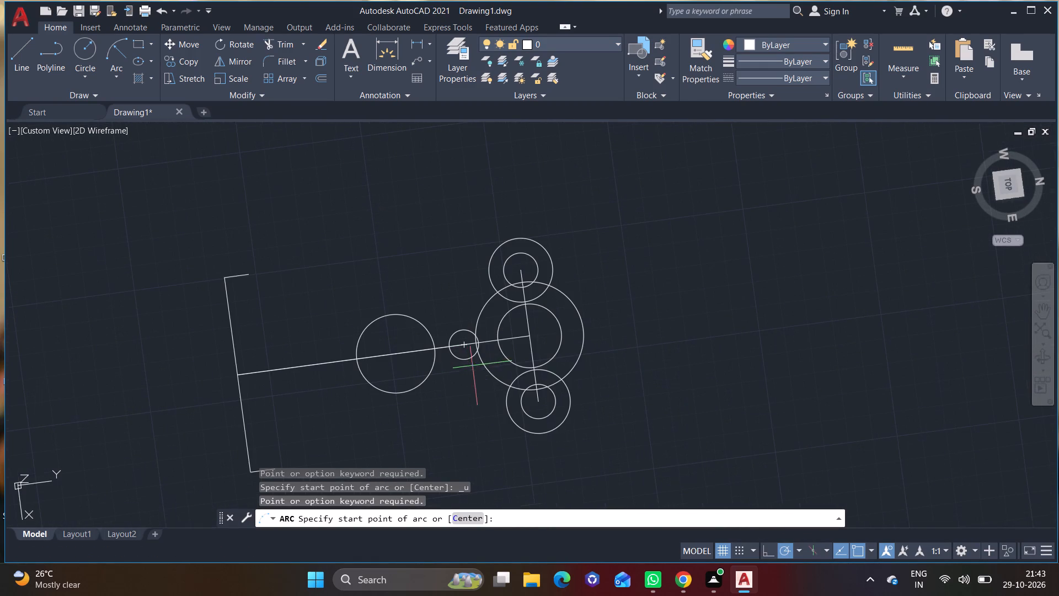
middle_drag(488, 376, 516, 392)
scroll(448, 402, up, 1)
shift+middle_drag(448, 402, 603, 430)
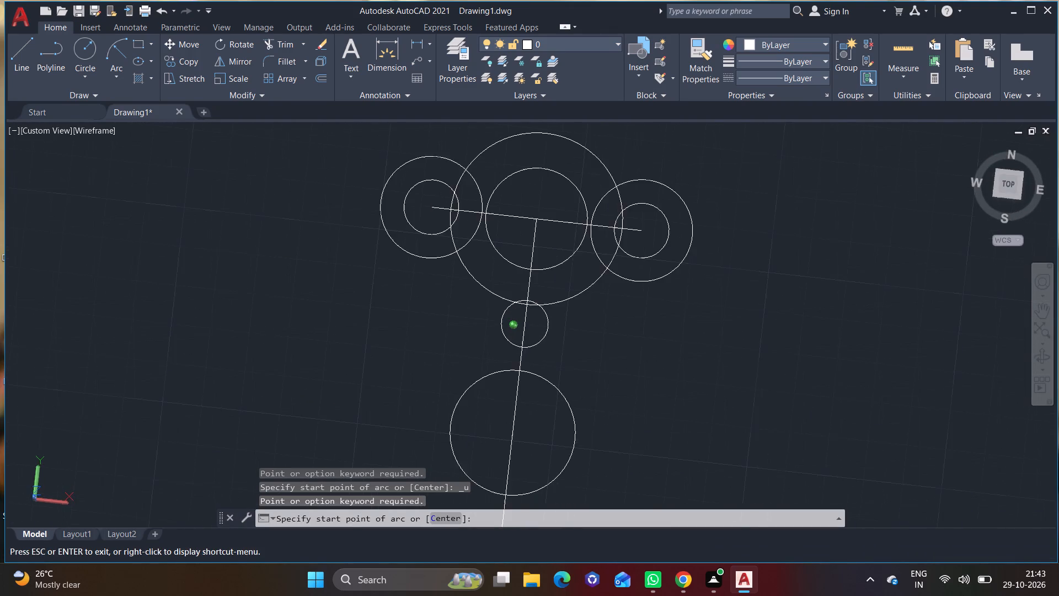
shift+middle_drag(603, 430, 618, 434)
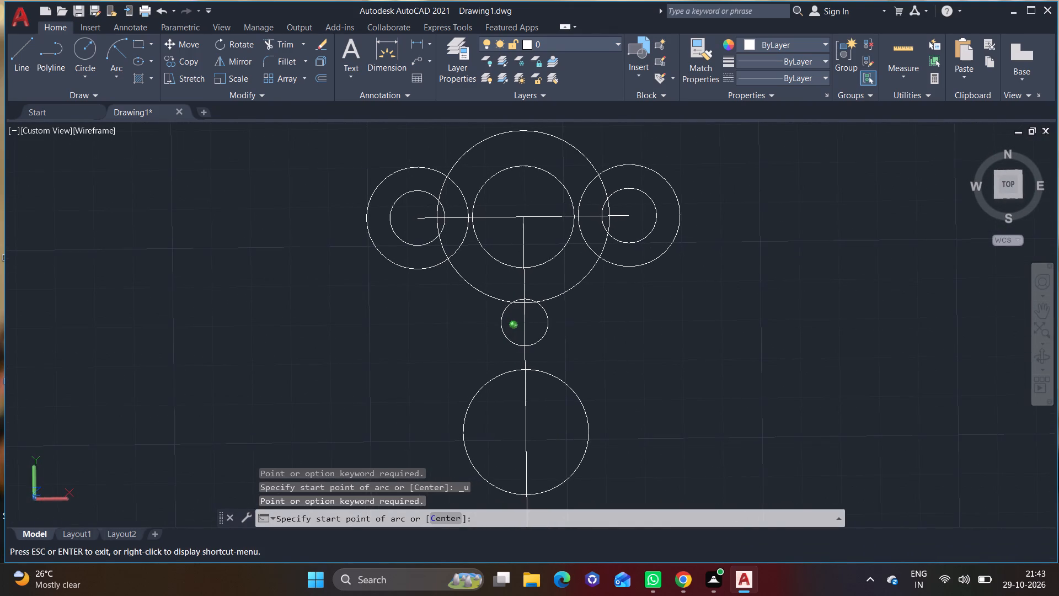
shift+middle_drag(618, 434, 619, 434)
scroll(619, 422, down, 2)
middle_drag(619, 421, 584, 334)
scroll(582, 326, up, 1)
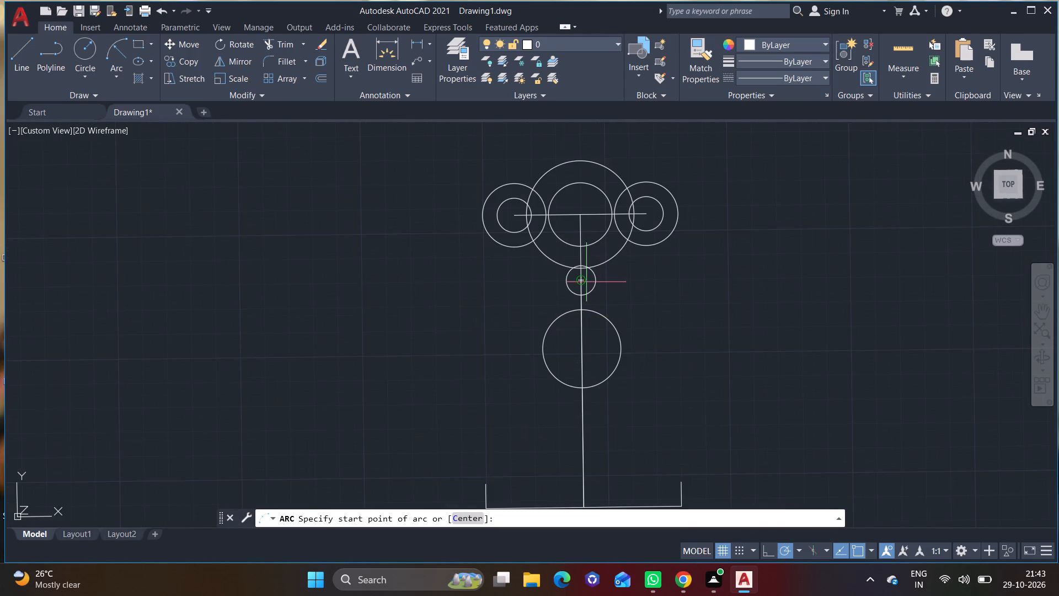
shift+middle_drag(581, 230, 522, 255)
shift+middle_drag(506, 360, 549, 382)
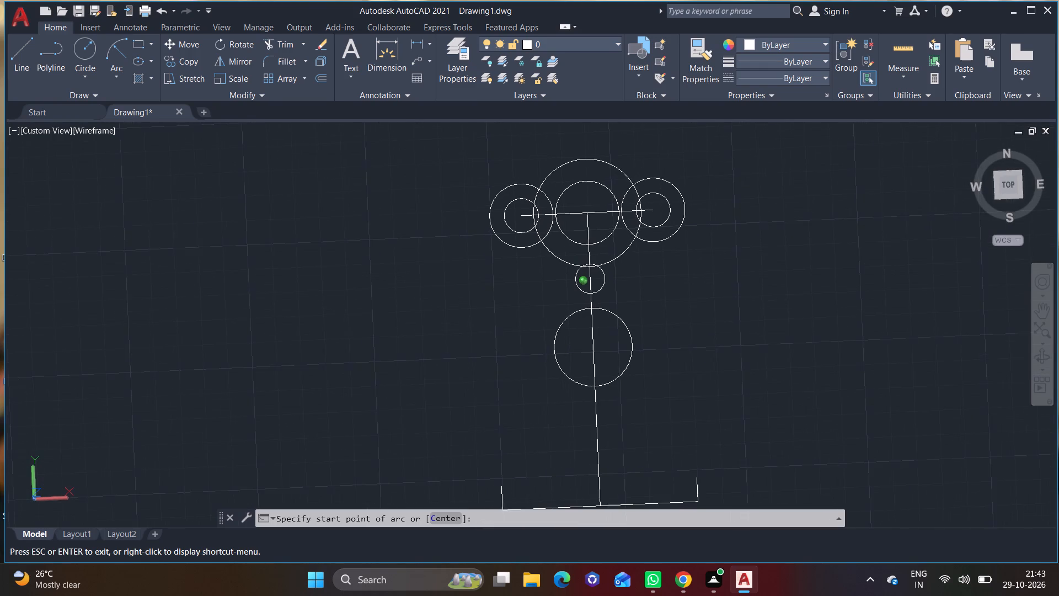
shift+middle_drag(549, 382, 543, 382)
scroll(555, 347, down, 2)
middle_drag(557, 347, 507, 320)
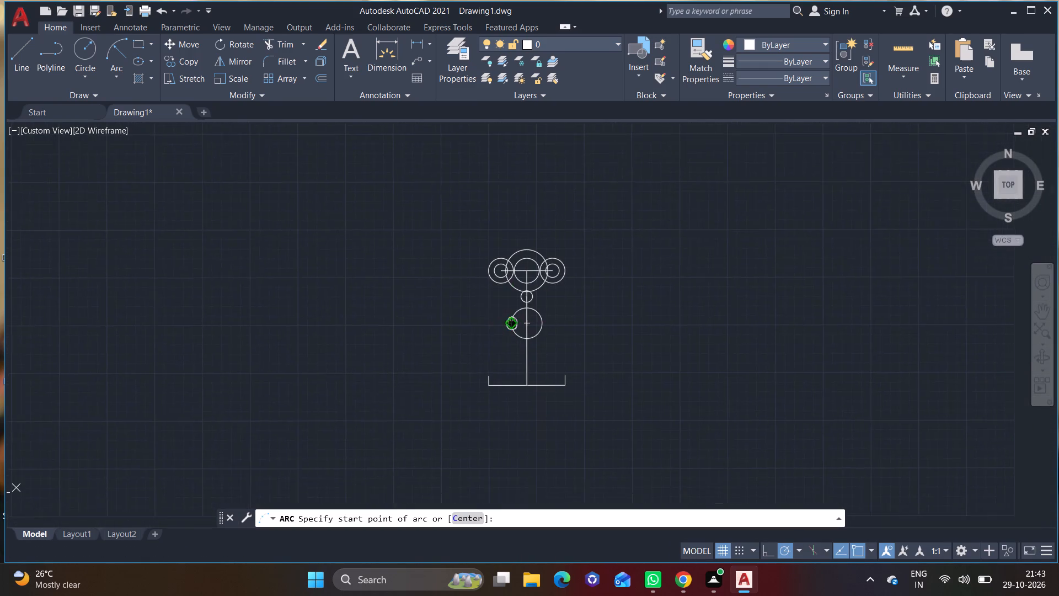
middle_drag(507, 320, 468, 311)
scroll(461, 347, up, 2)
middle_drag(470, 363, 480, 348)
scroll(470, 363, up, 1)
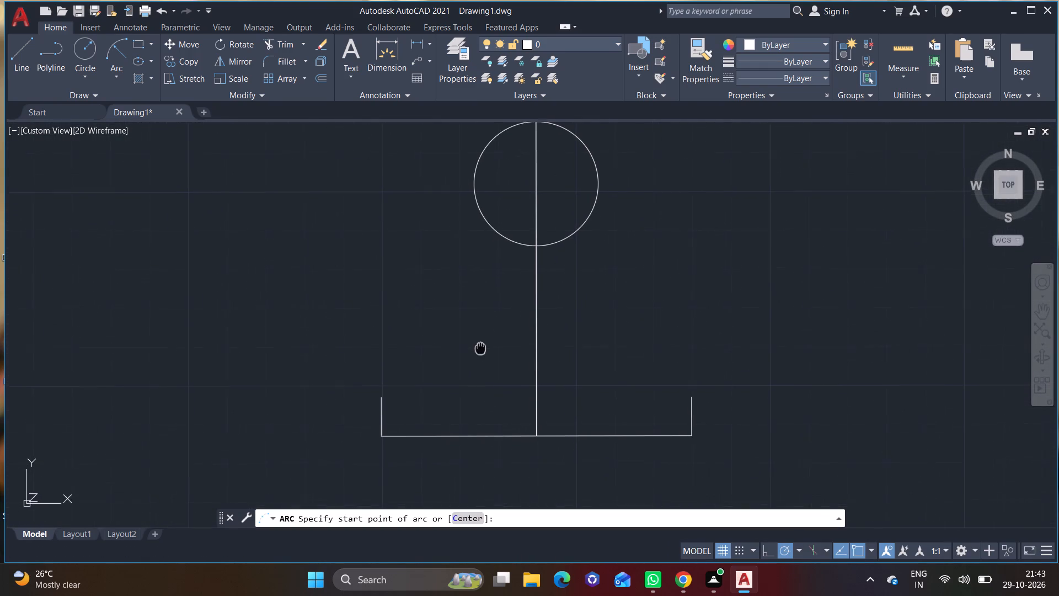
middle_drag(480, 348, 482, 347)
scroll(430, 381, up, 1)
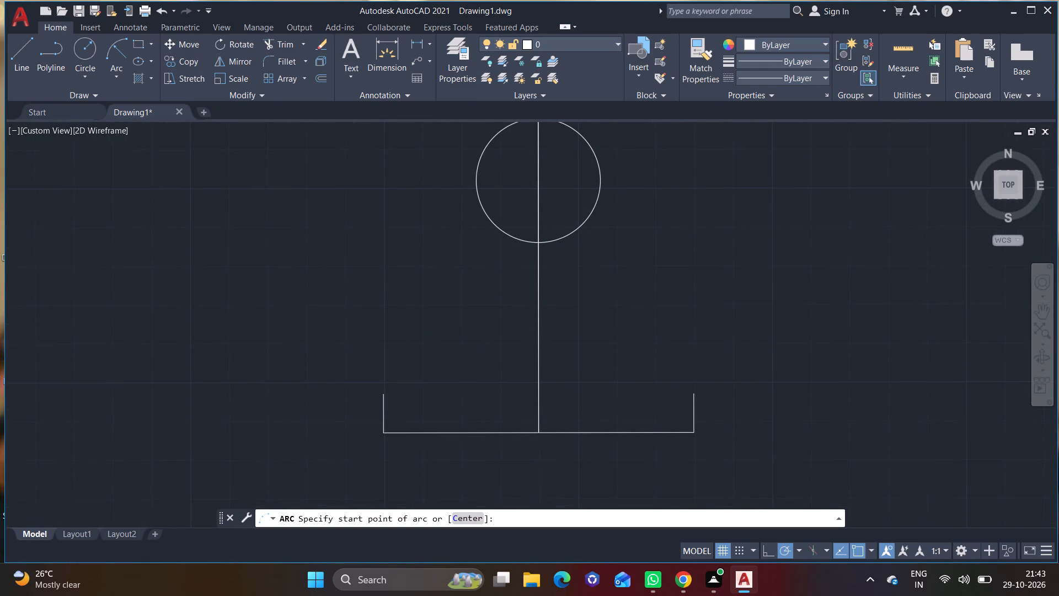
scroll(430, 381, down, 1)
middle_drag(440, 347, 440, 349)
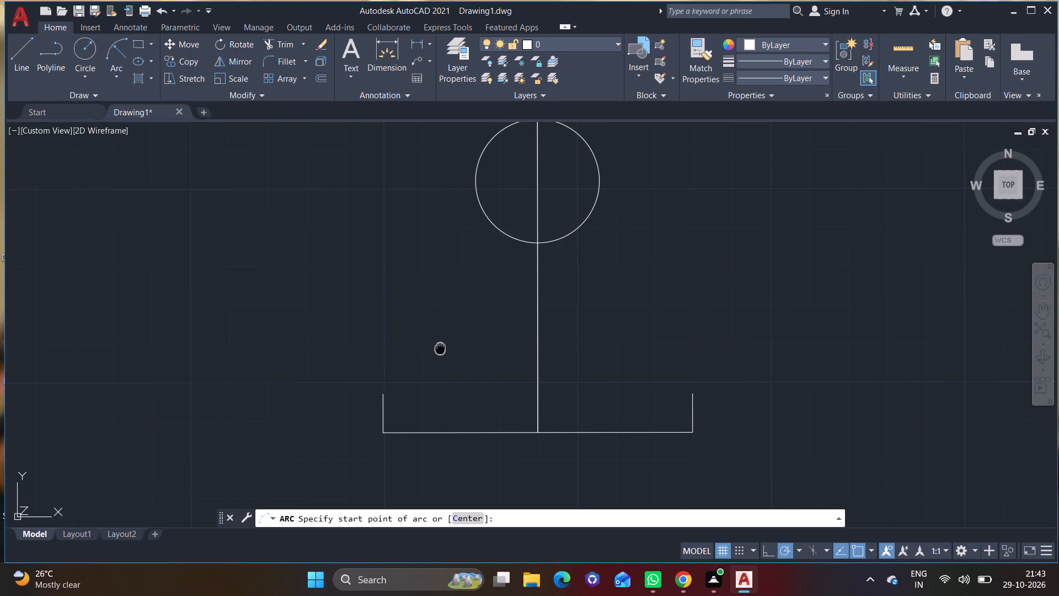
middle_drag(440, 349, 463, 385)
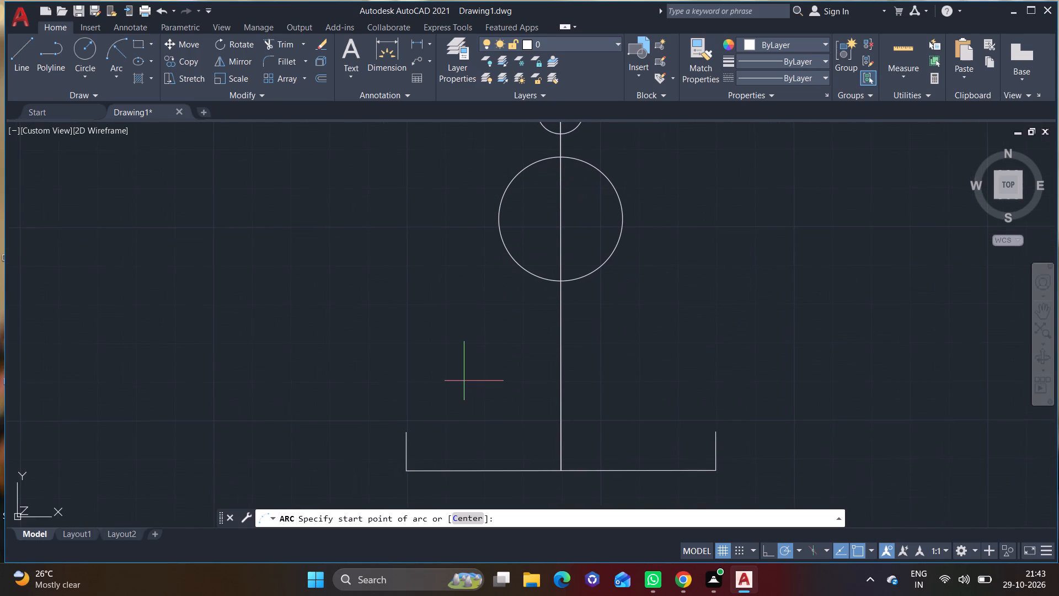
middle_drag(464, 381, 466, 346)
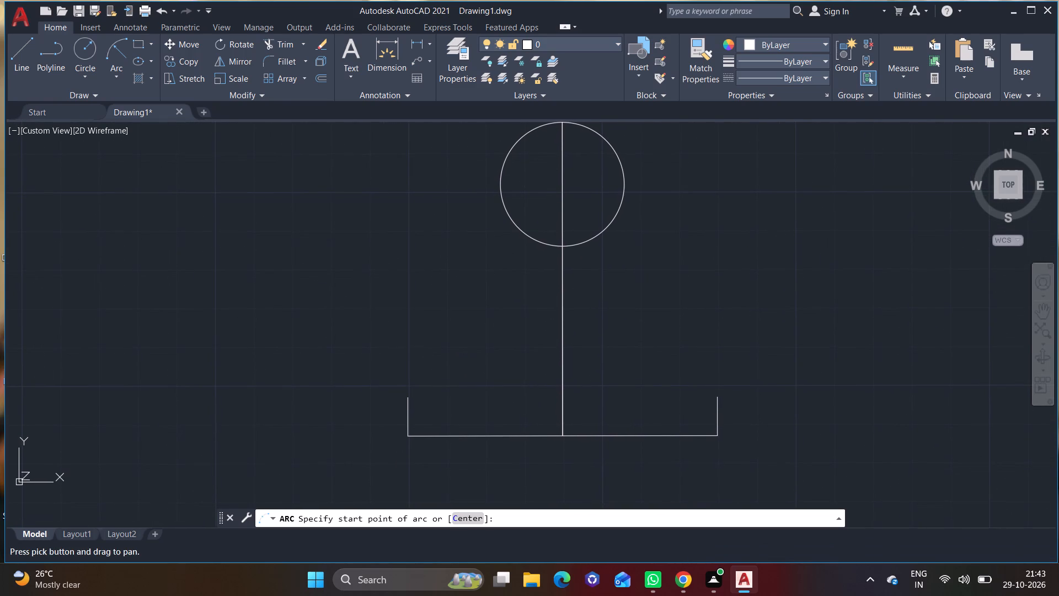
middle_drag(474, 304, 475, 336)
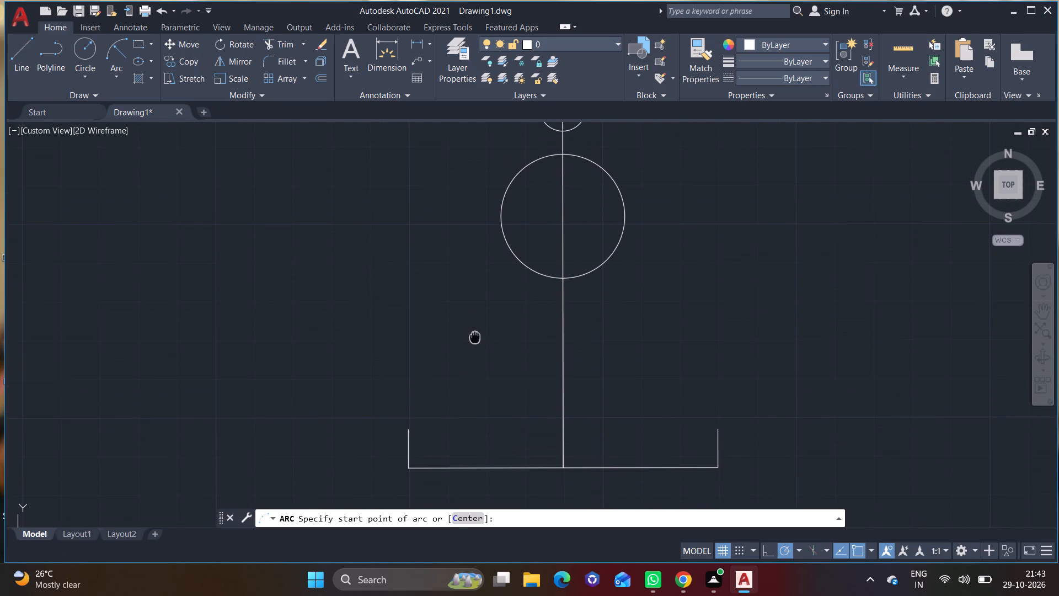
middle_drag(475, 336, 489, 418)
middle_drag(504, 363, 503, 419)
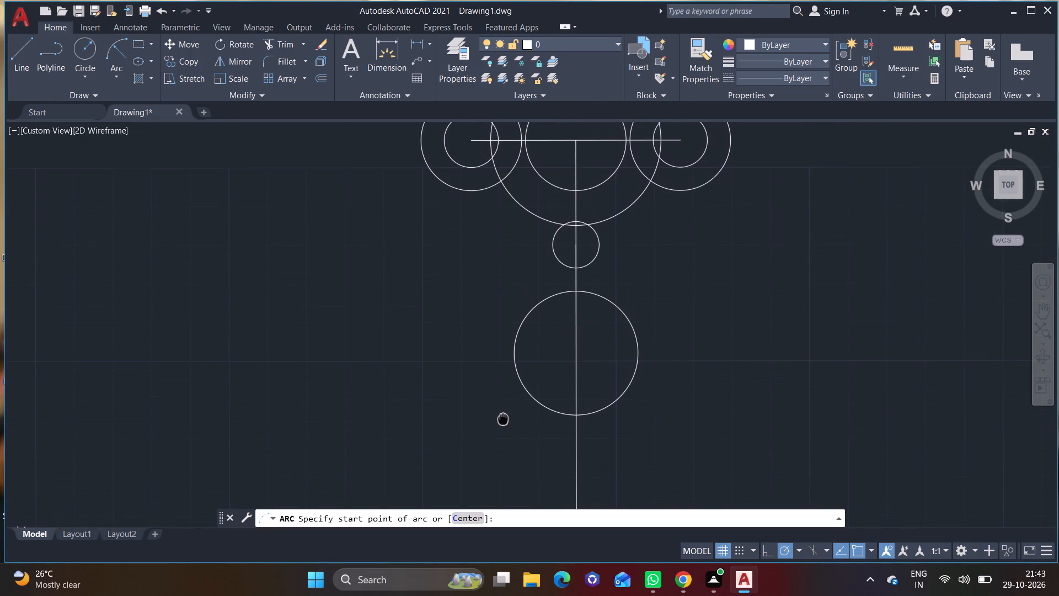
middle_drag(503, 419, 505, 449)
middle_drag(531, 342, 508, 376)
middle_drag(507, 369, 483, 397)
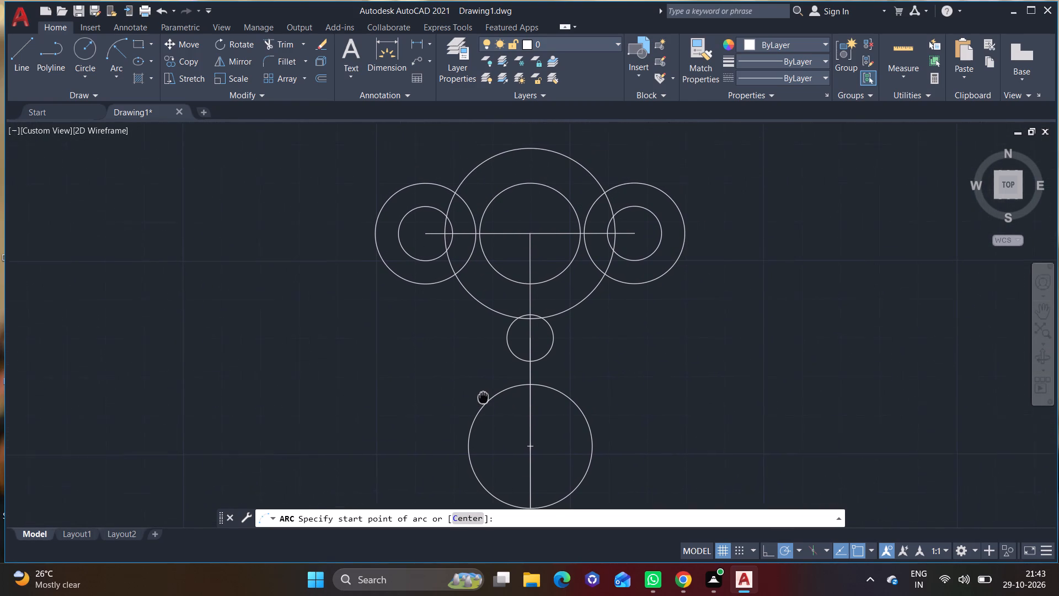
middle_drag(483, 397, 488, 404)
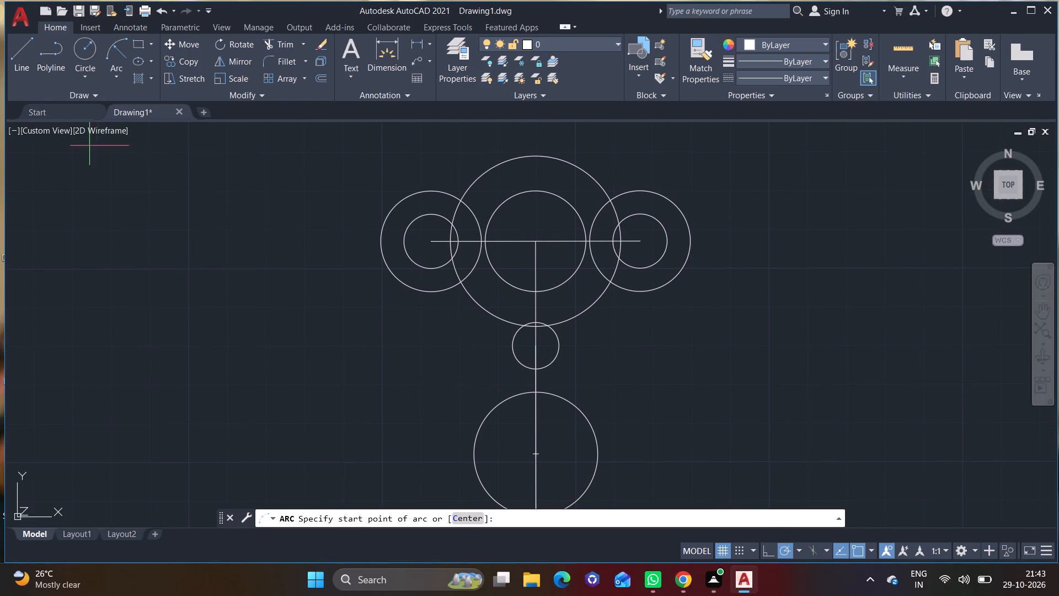
Trim the overlapping arcs of the 22-inch-radius circle and left 13-inch-radius circle, plus the horizontal line's end inside the left 7-inch-radius circle.
click(304, 49)
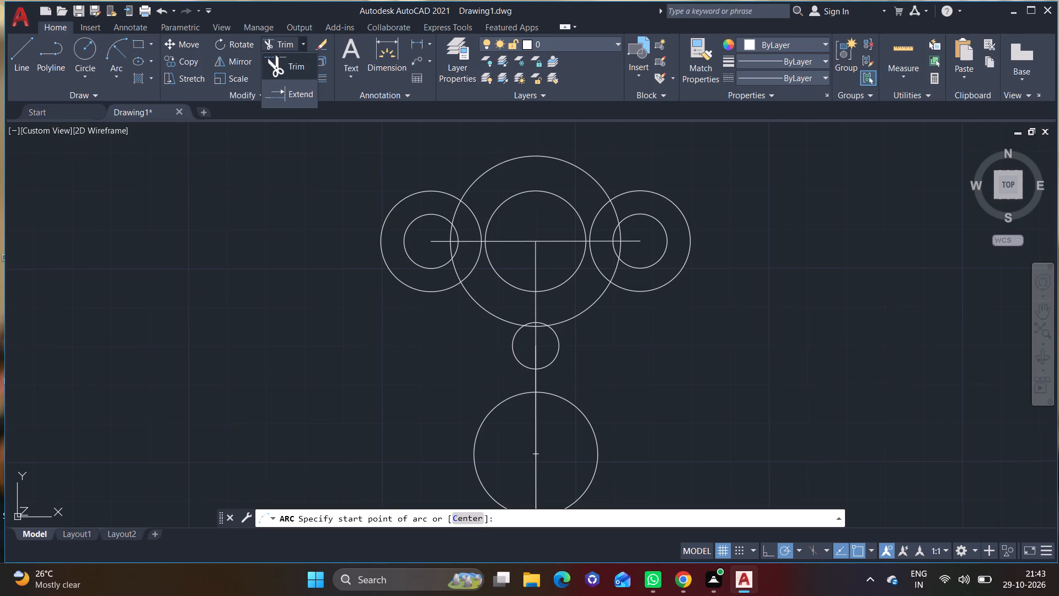
click(312, 68)
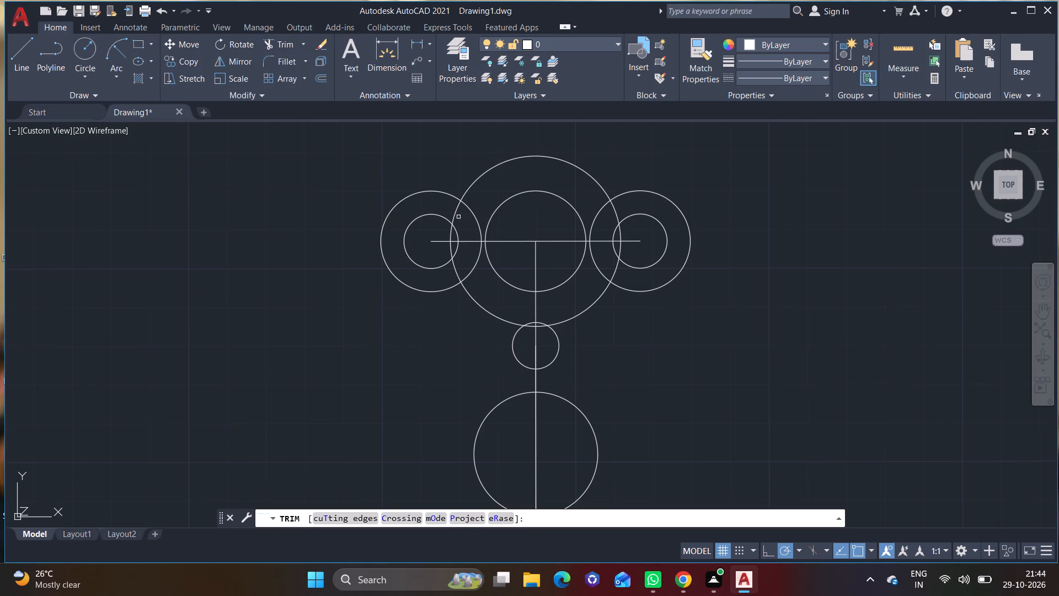
click(456, 216)
click(448, 240)
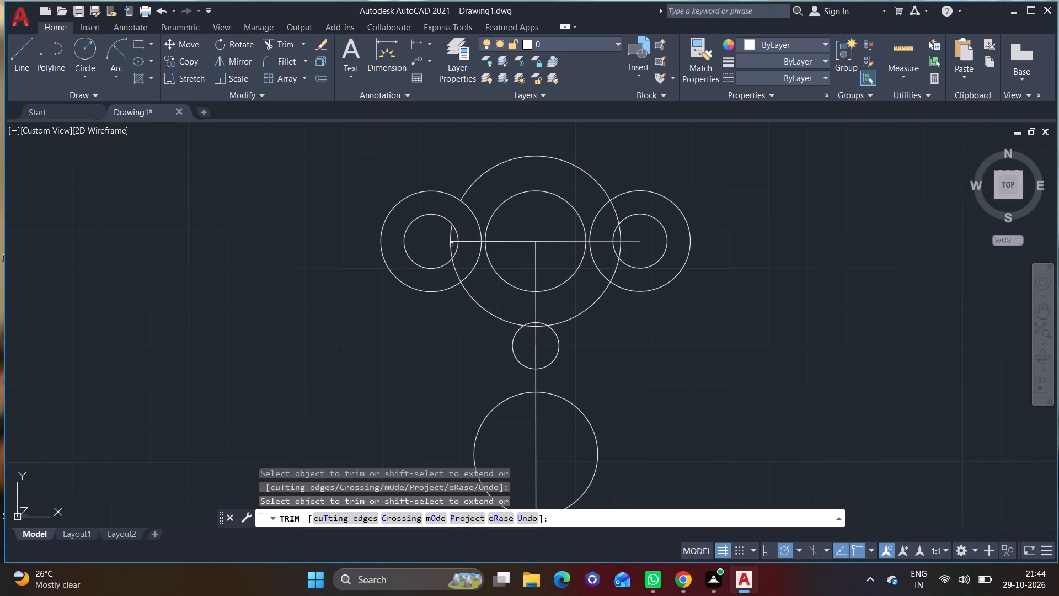
click(469, 209)
click(480, 256)
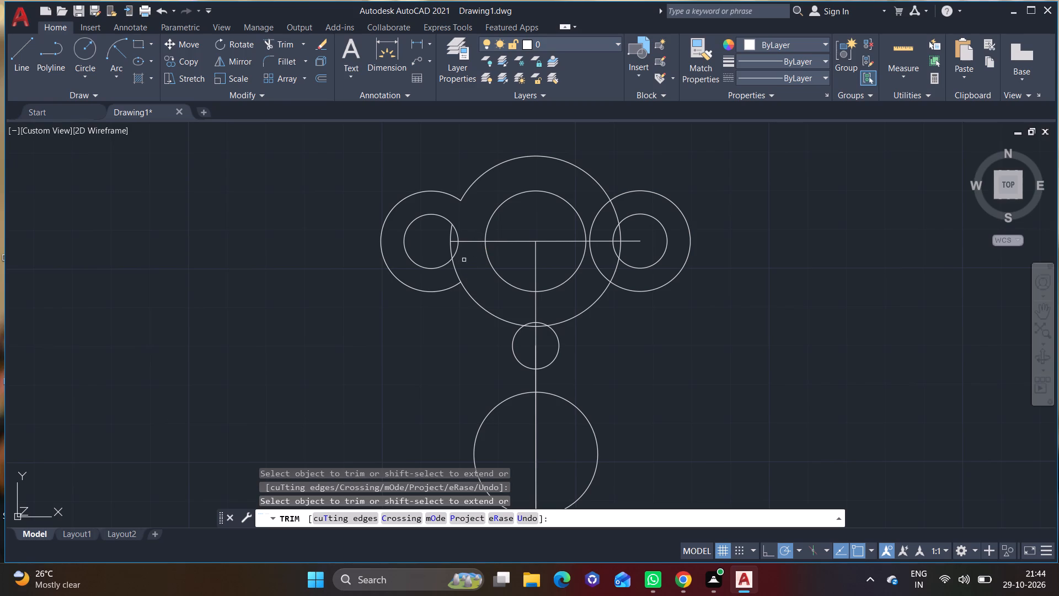
click(457, 267)
click(448, 250)
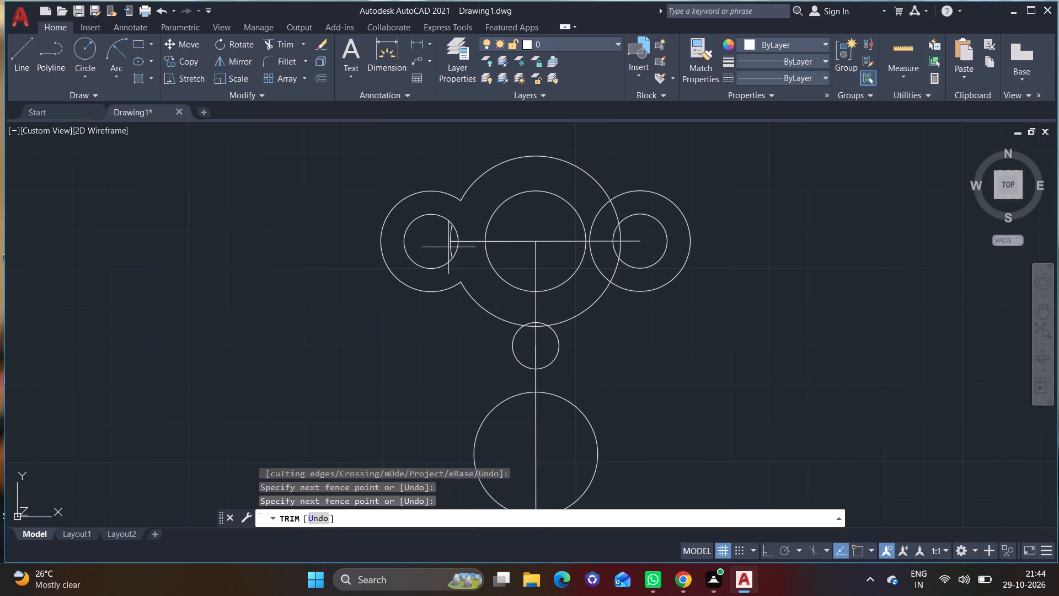
click(451, 237)
click(451, 244)
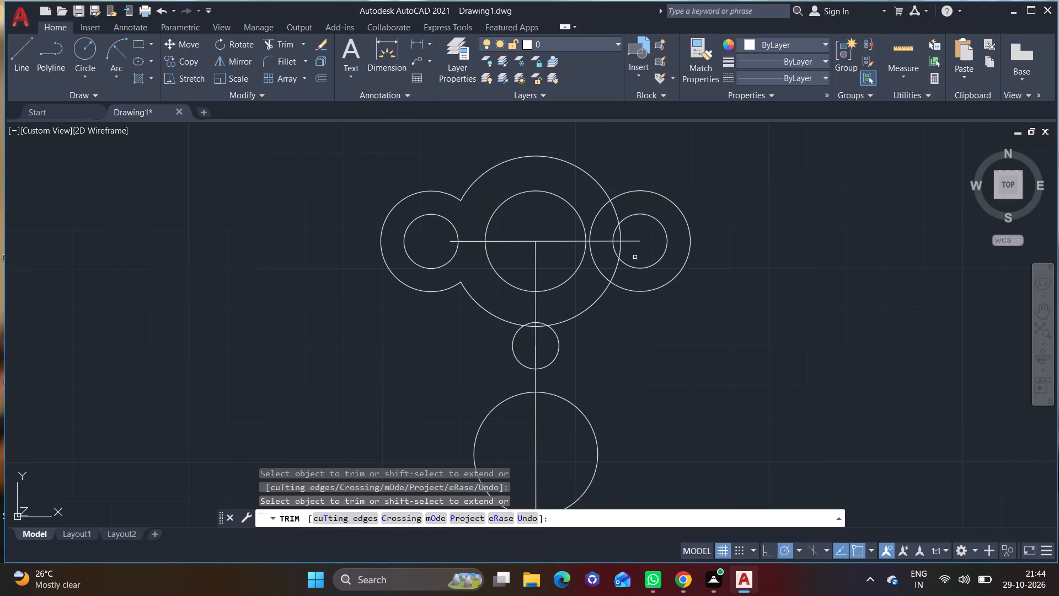
Trim the portions of the right 13-inch-radius and 7-inch-radius circles that lie inside the 22-inch-radius circle.
click(595, 221)
click(593, 257)
click(618, 250)
click(612, 249)
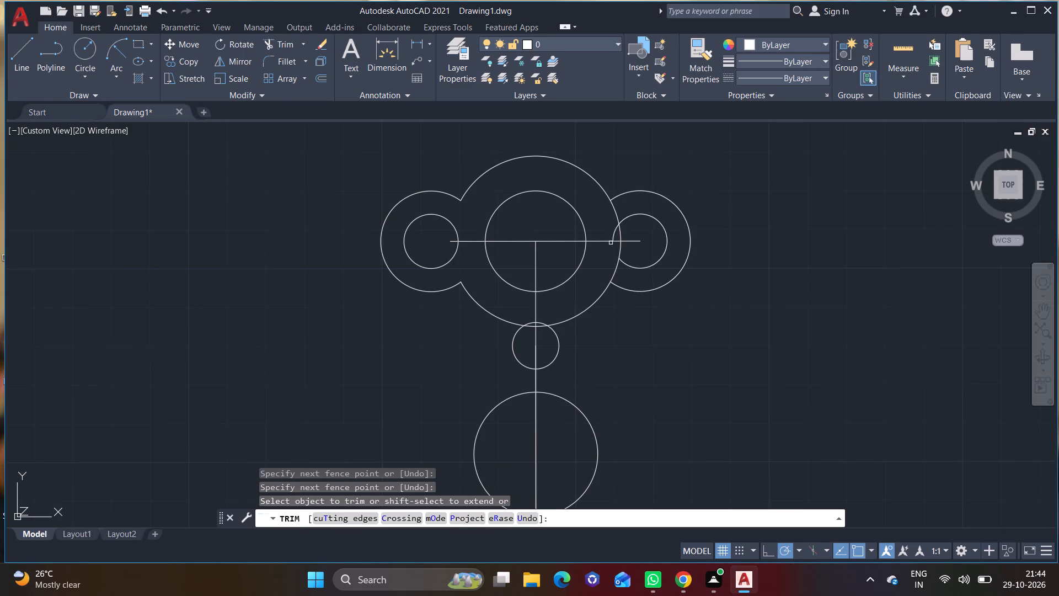
click(614, 233)
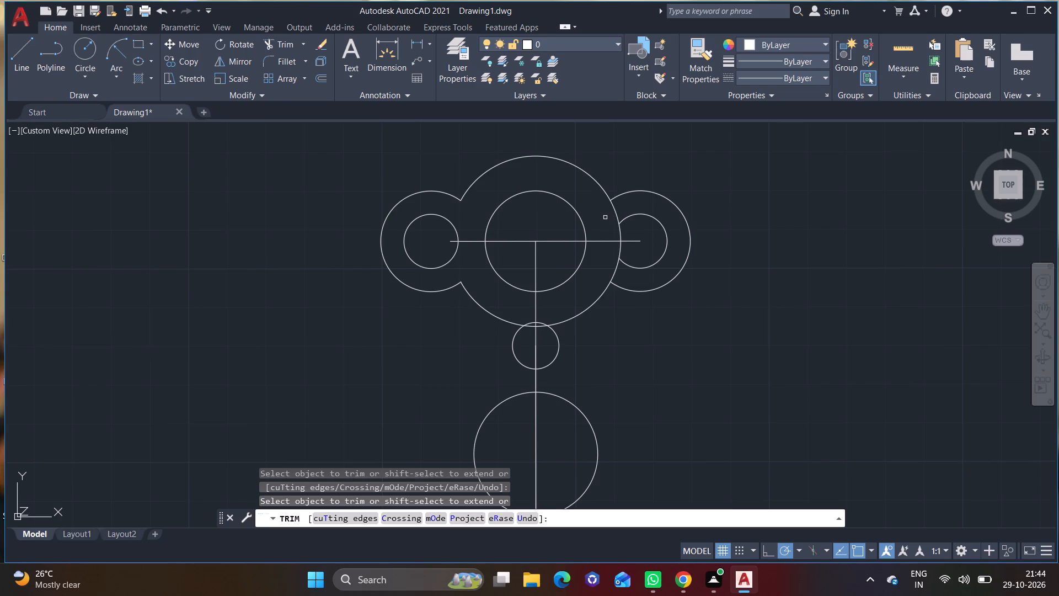
Undo the last trims at the right 7-inch-radius circle and trim the 22-inch-radius circle's arc inside the right 13-inch-radius circle instead.
key(ctrl+z)
key(ctrl+z)
click(617, 219)
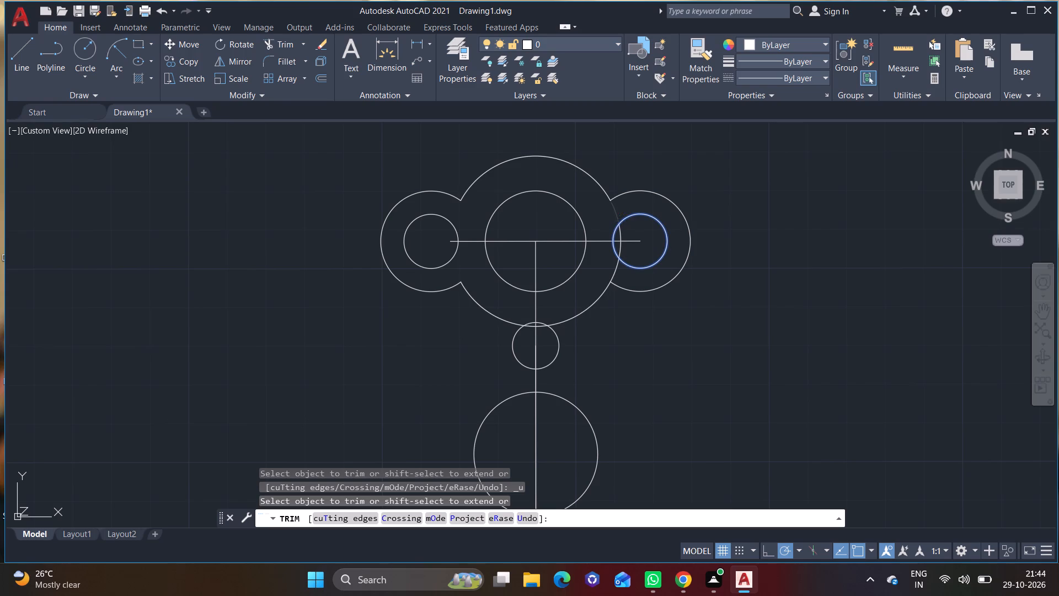
click(620, 235)
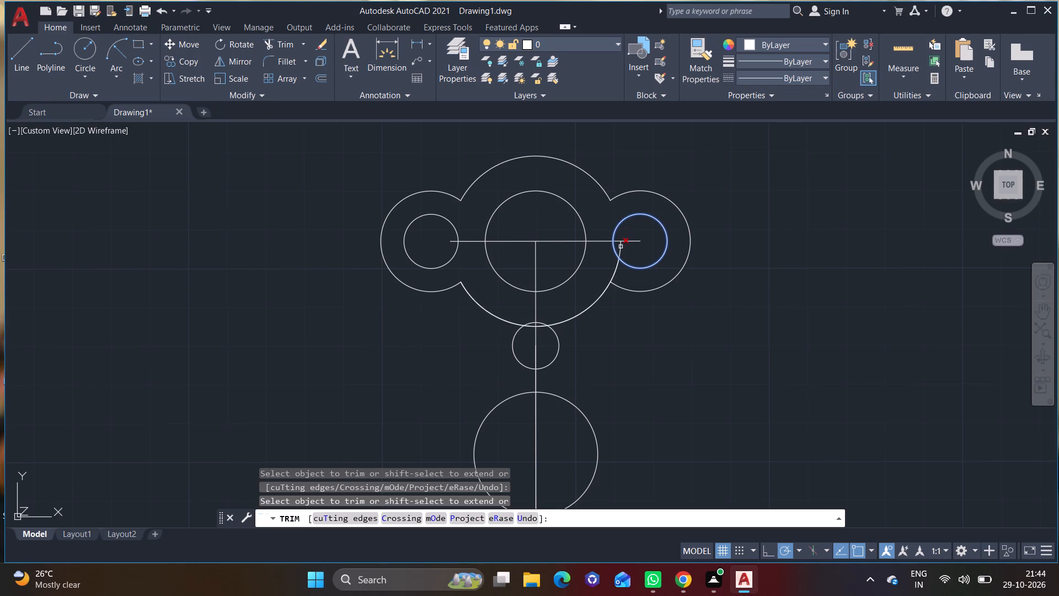
click(621, 247)
click(615, 270)
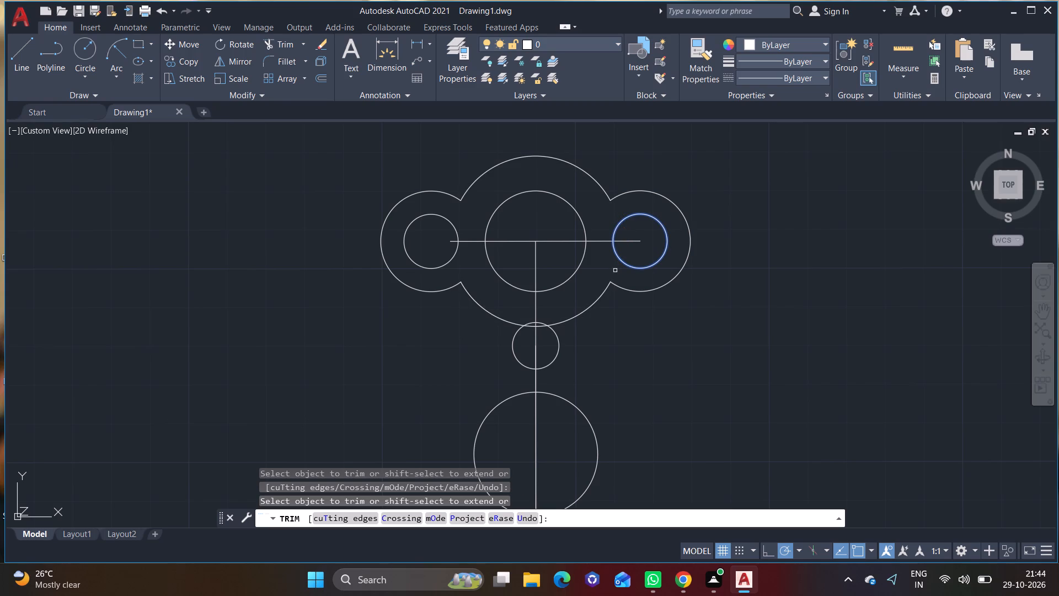
Draw a vertical line left of the lower centre-line circle, from about its centre height down to just above the base.
middle_drag(554, 300, 559, 281)
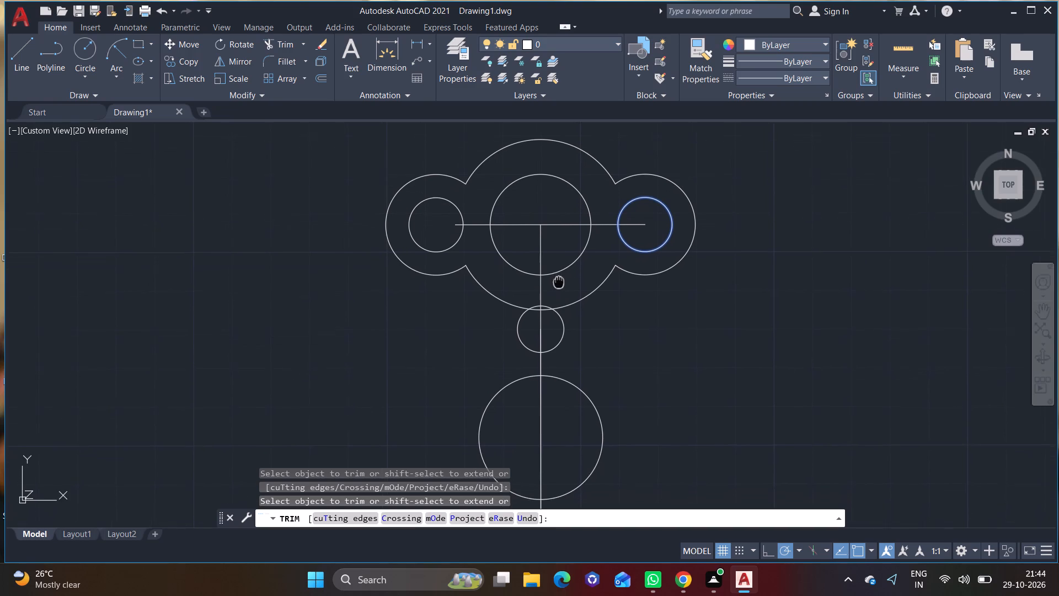
middle_drag(559, 281, 559, 273)
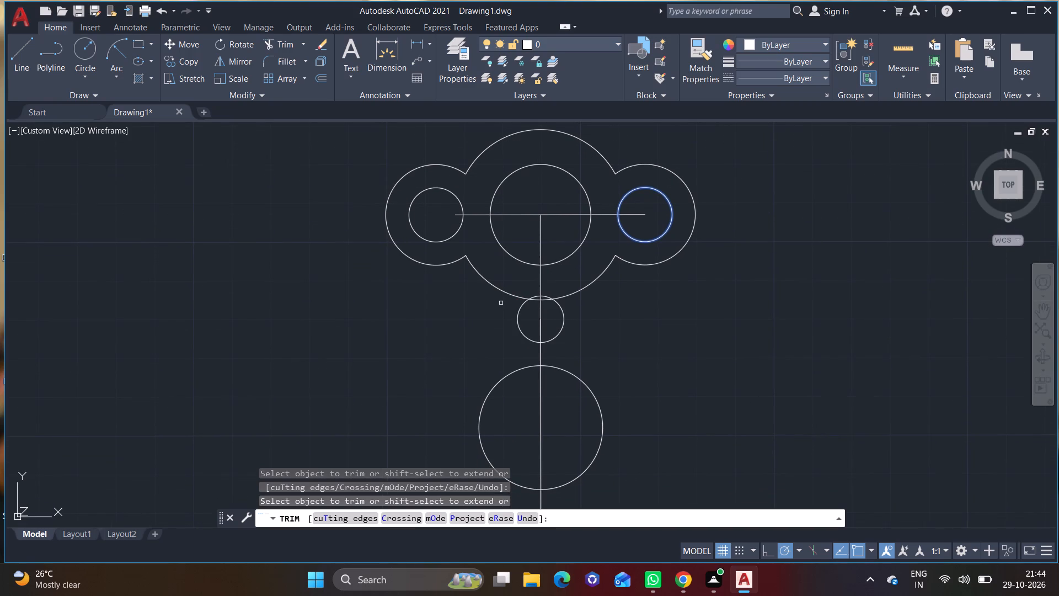
middle_drag(536, 354, 565, 284)
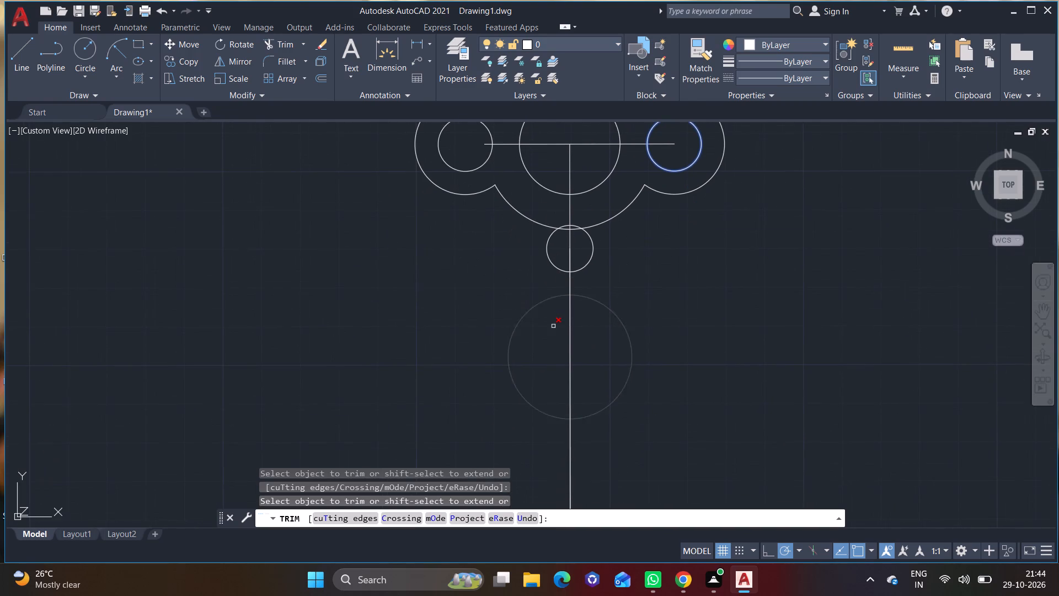
scroll(555, 331, down, 2)
middle_drag(589, 353, 605, 310)
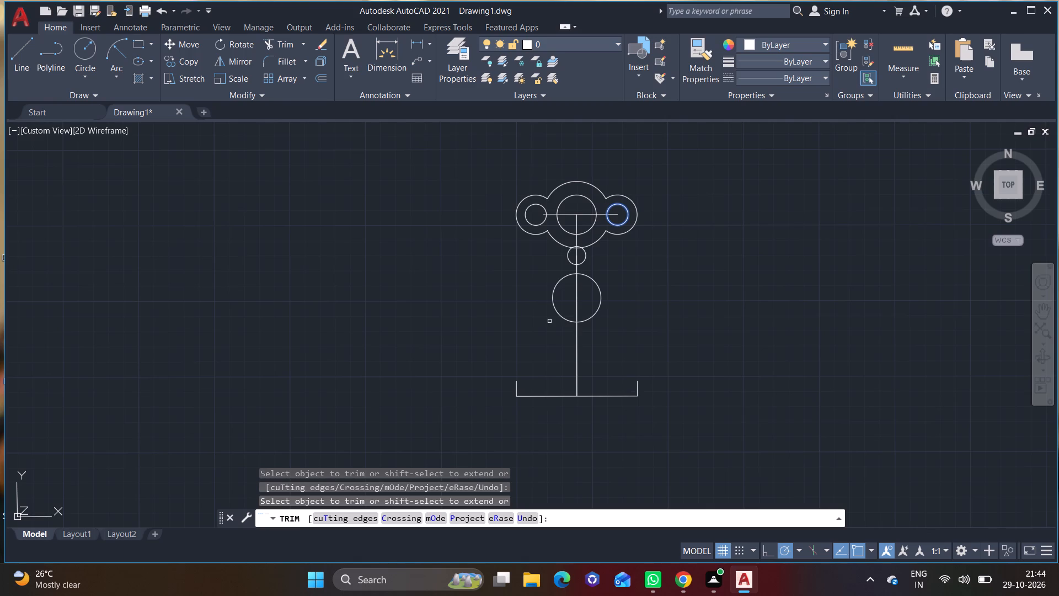
click(13, 66)
scroll(555, 301, up, 1)
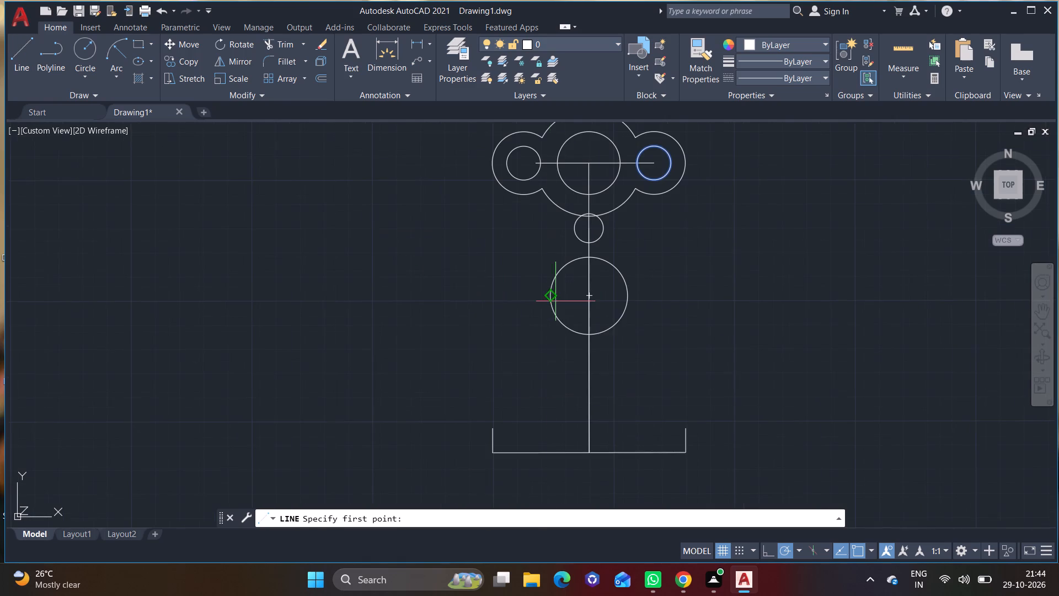
click(528, 300)
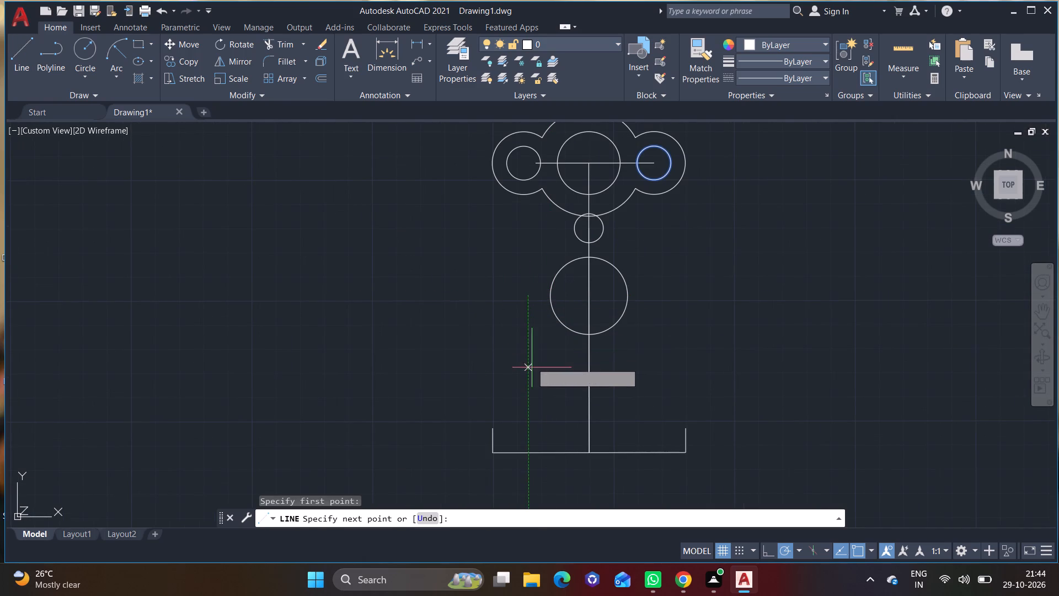
click(534, 408)
right_click(534, 408)
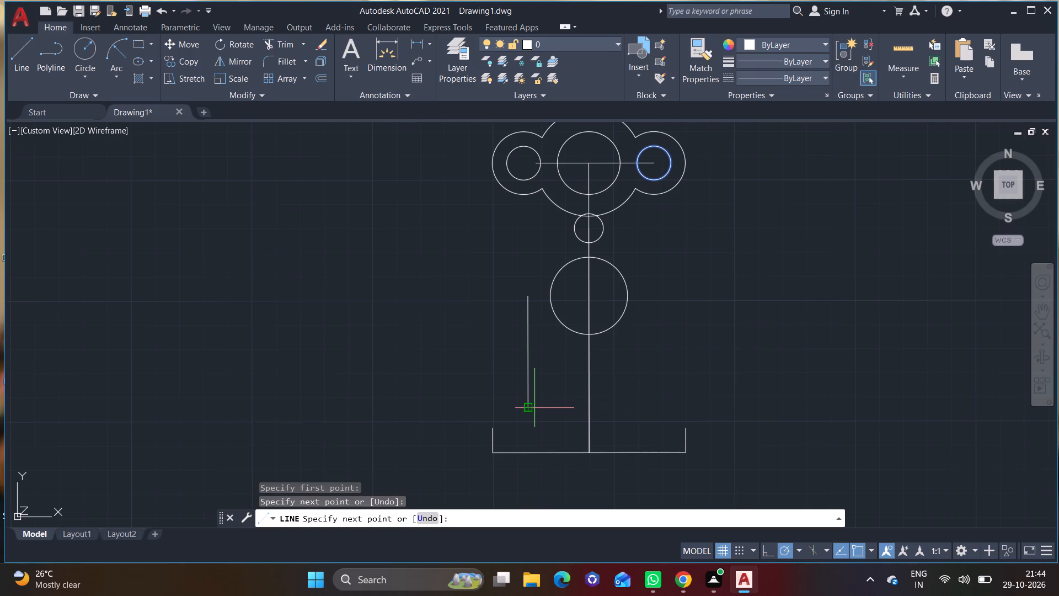
click(584, 260)
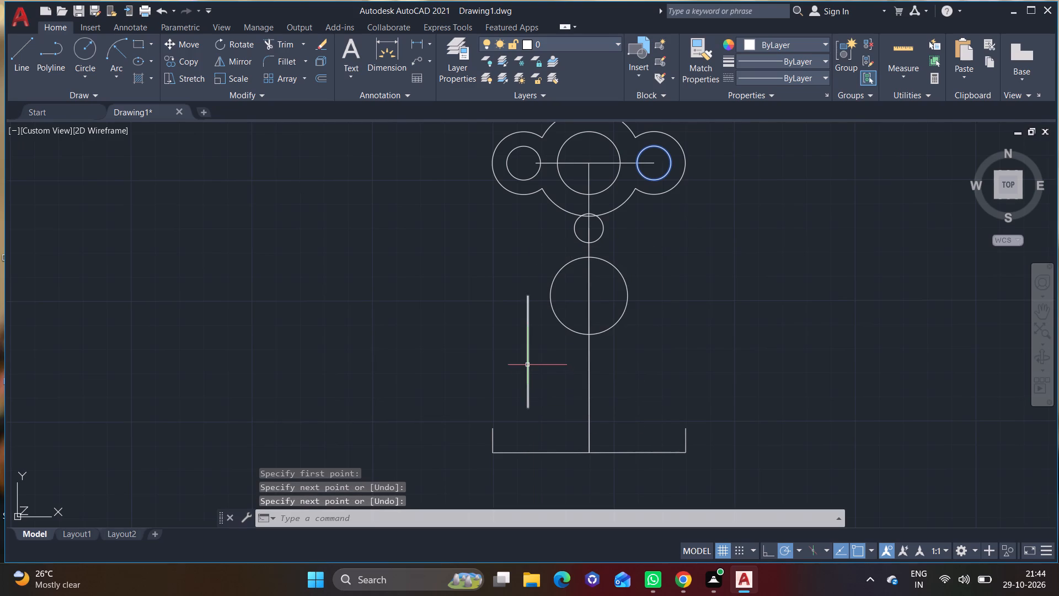
Copy the vertical line horizontally by about 4'-1" to the right side of the centre line.
click(527, 365)
key(m)
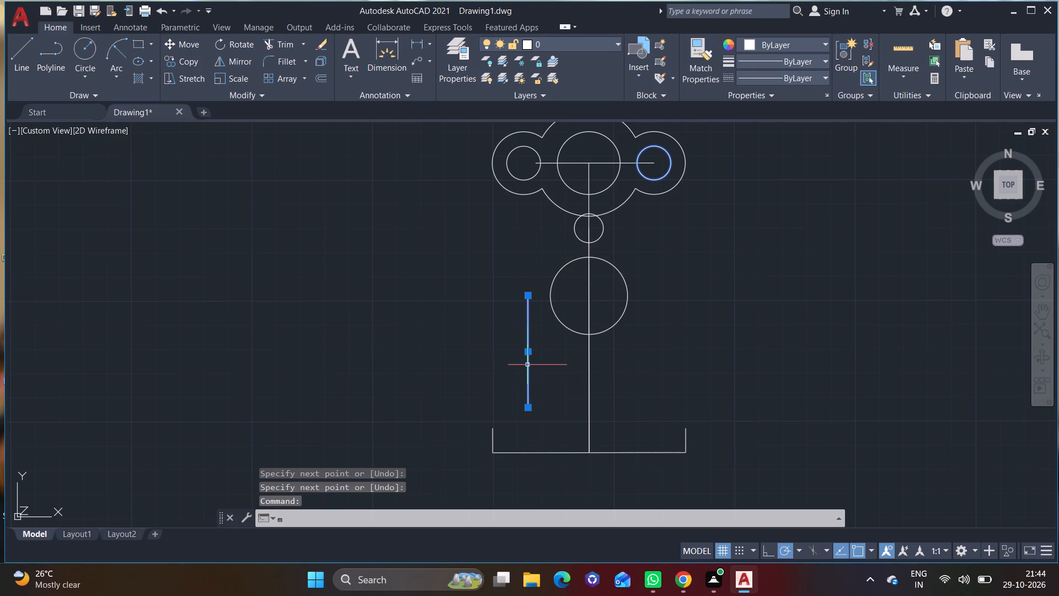
scroll(414, 439, up, 1)
right_click(521, 342)
click(574, 119)
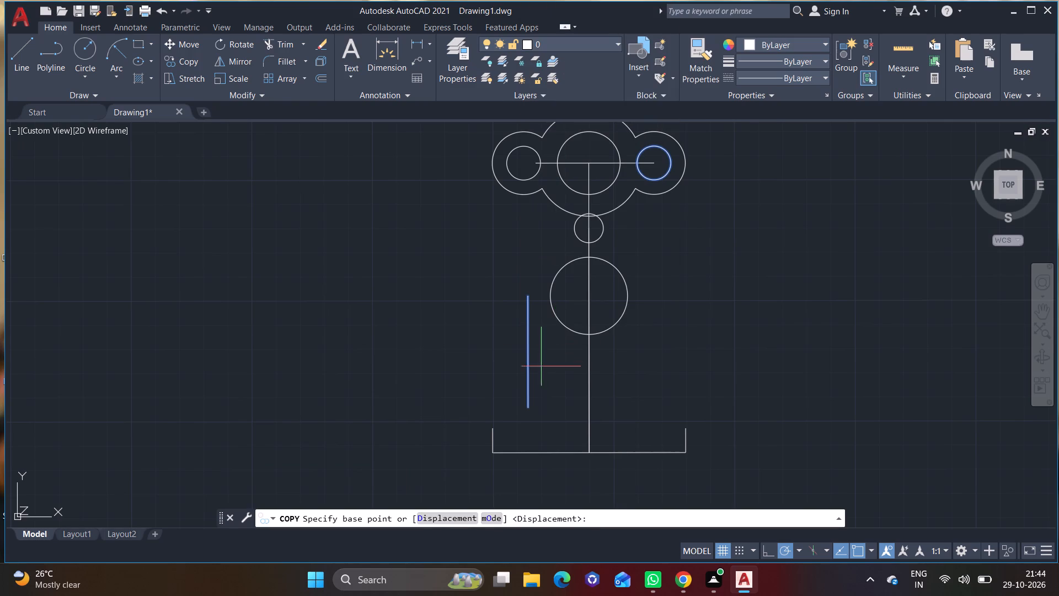
click(526, 353)
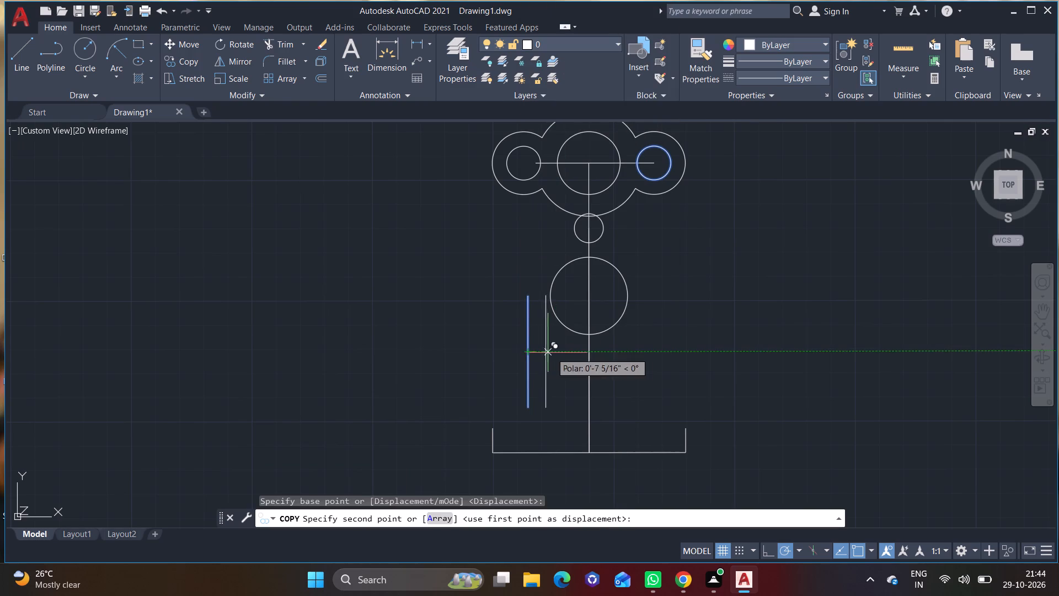
click(648, 355)
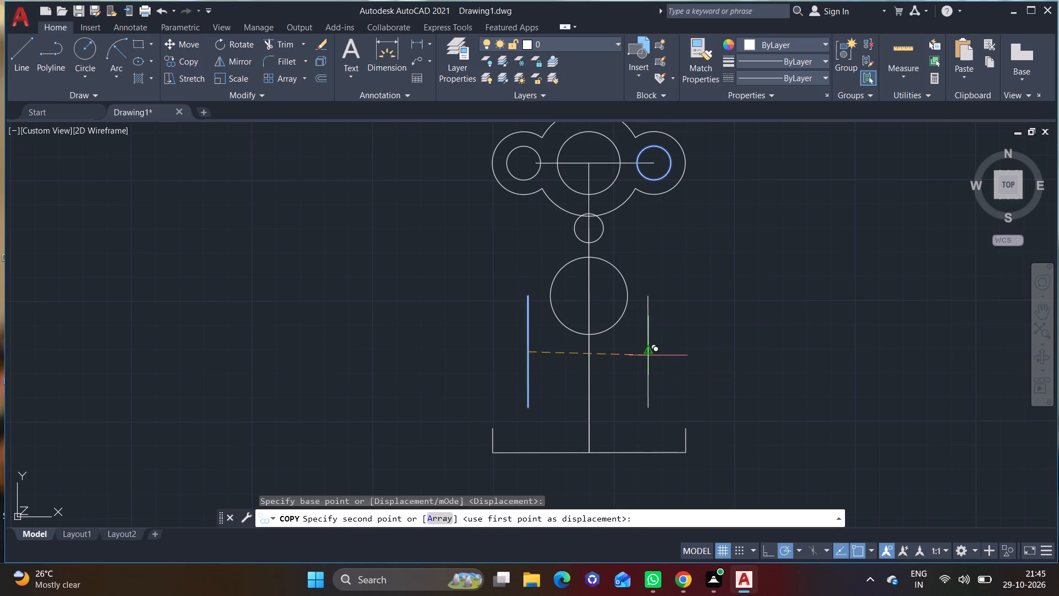
right_click(394, 348)
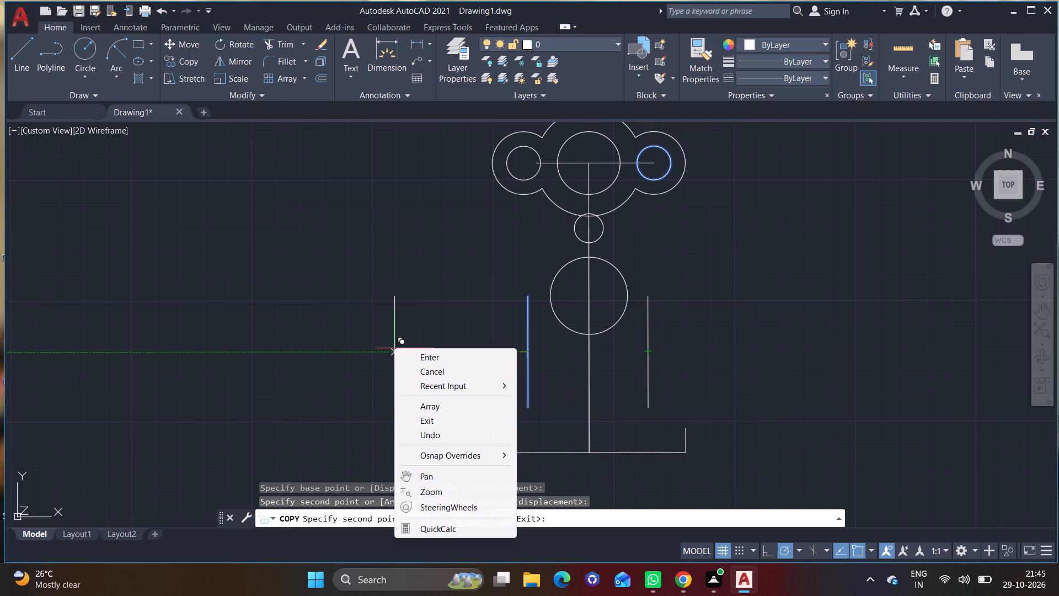
click(434, 361)
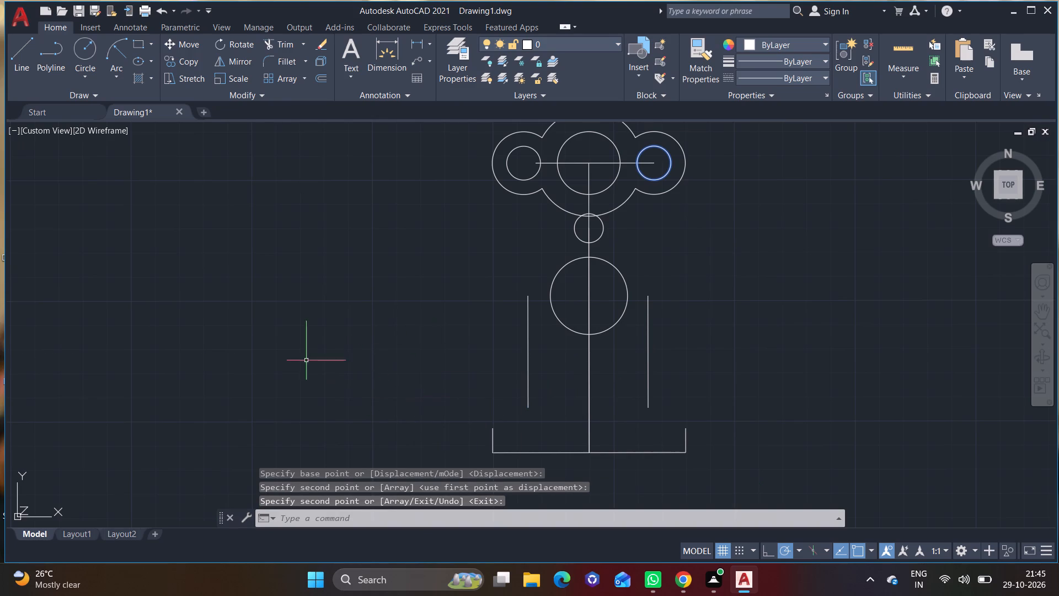
Draw a concave Start, End, Radius arc from the top of the base's left upright to the lower end of the left vertical line.
click(124, 74)
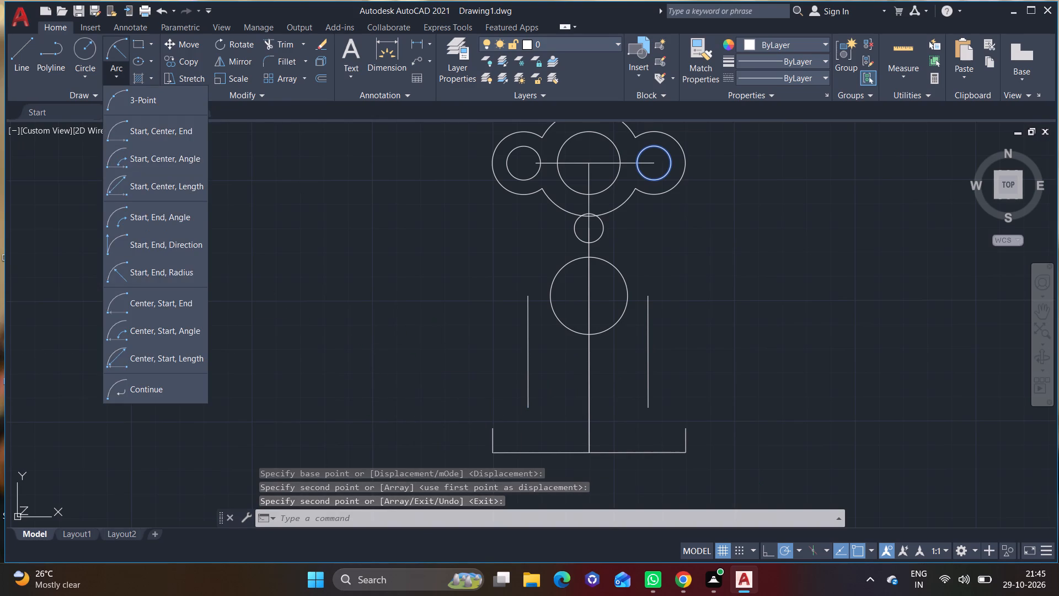
click(165, 273)
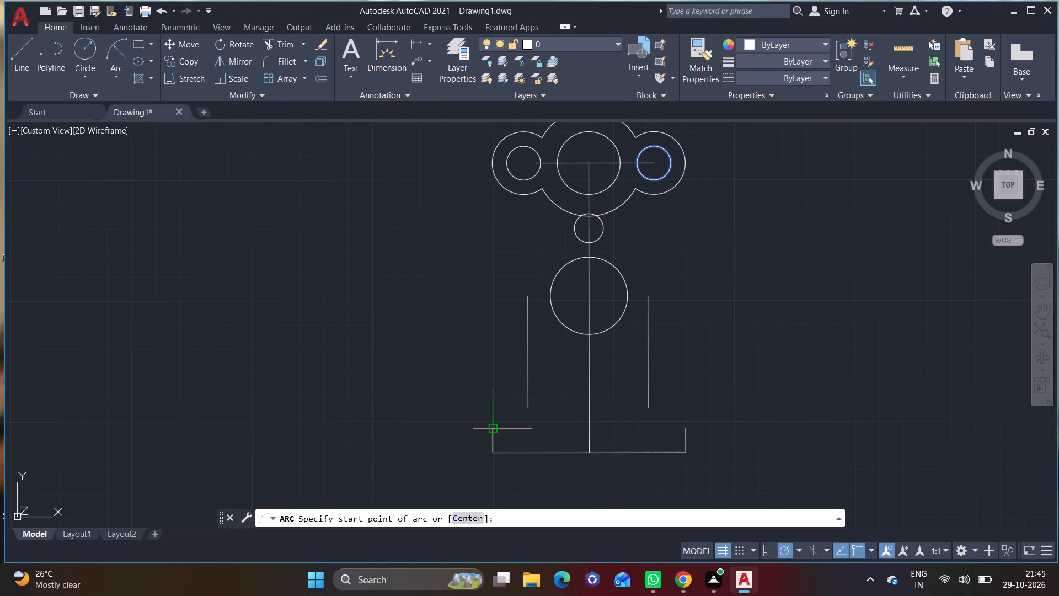
click(493, 432)
click(528, 408)
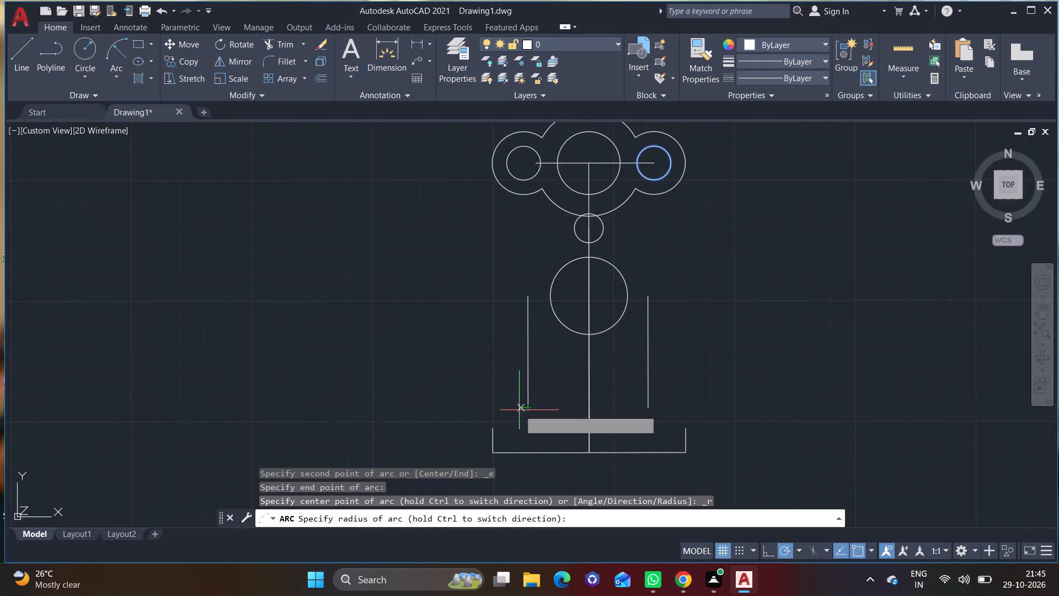
click(505, 424)
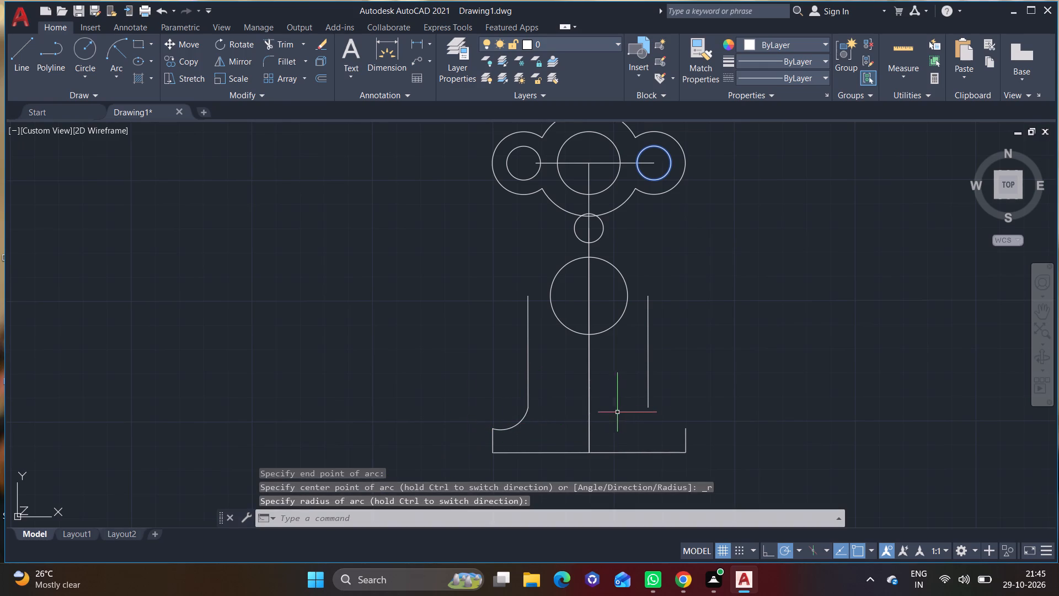
Draw a concave Start, End, Radius arc from the right vertical line's lower end to the top of the base's right upright.
click(116, 71)
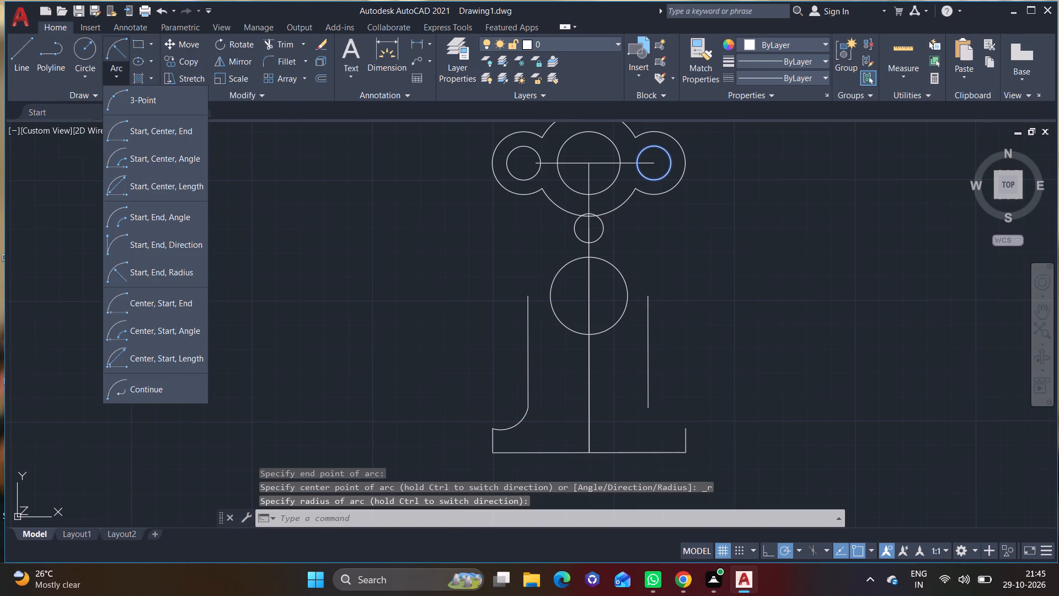
click(172, 269)
click(646, 409)
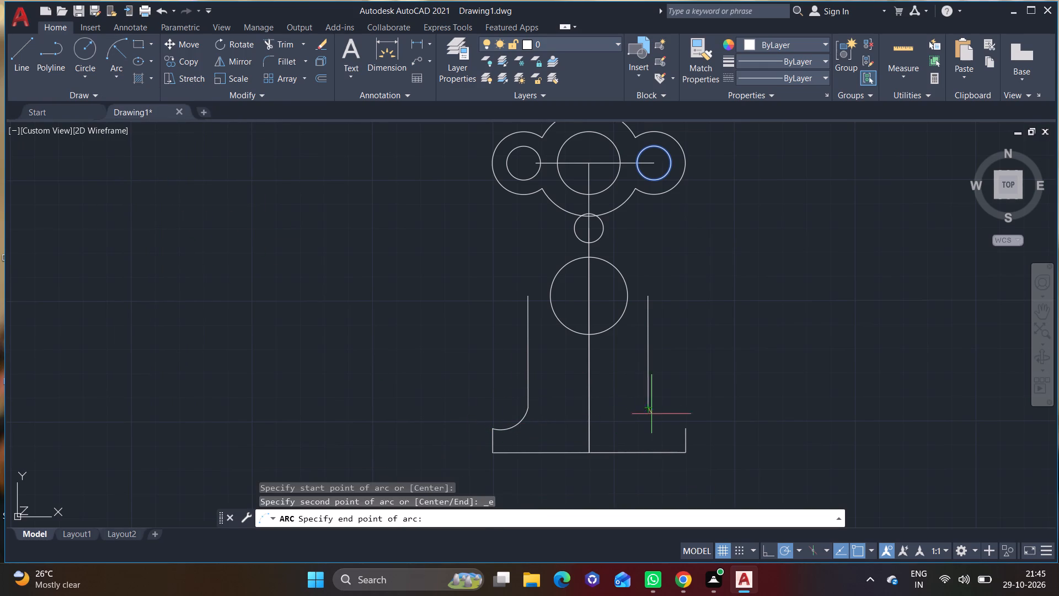
click(685, 431)
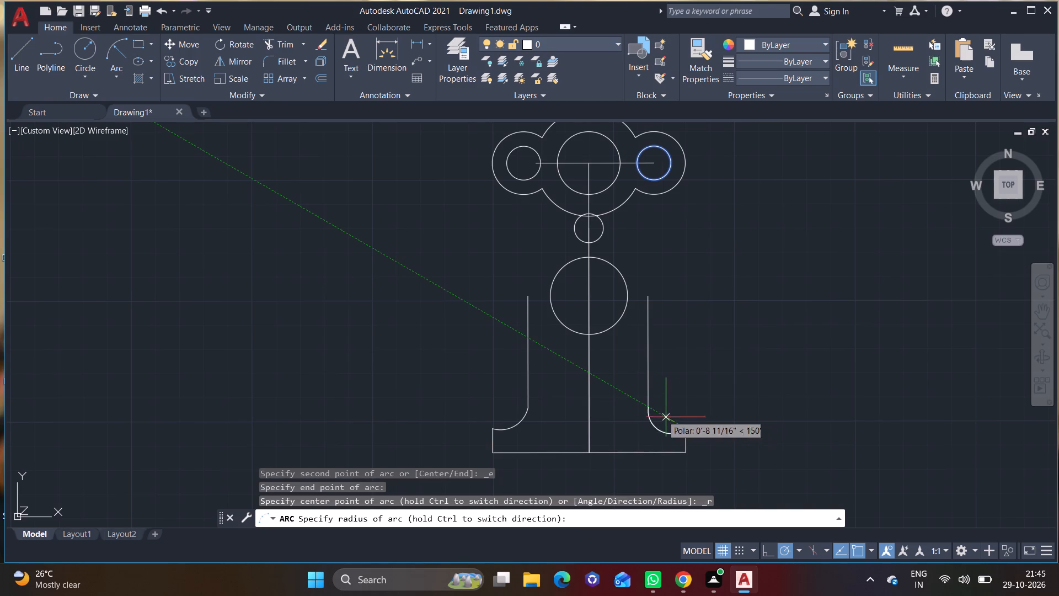
click(655, 407)
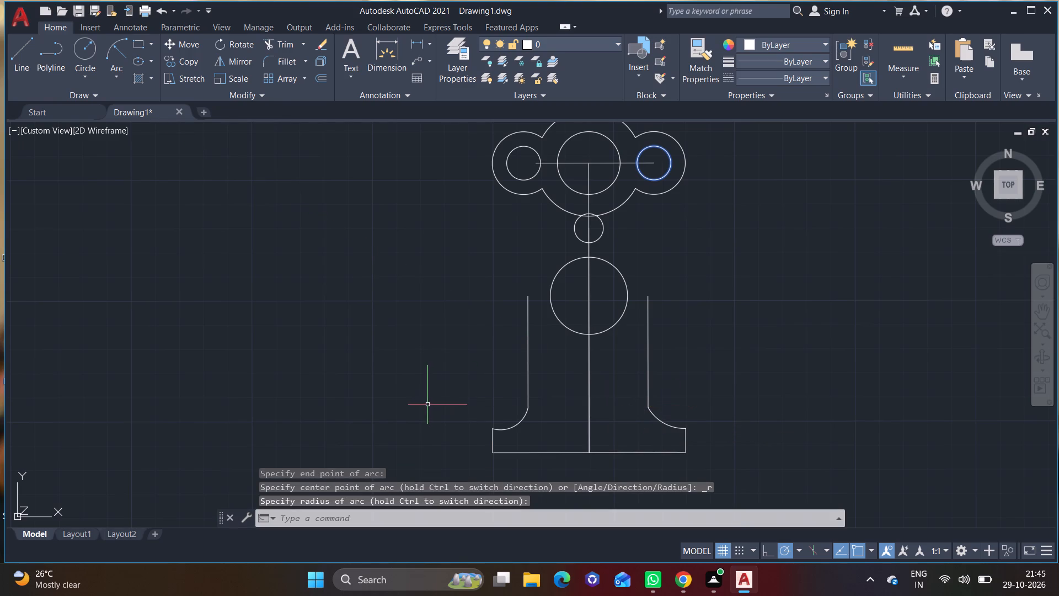
Draw an inward-bulging Start, End, Radius arc from the top of the left vertical line to the bottom of the left outer circle.
middle_drag(427, 403, 437, 445)
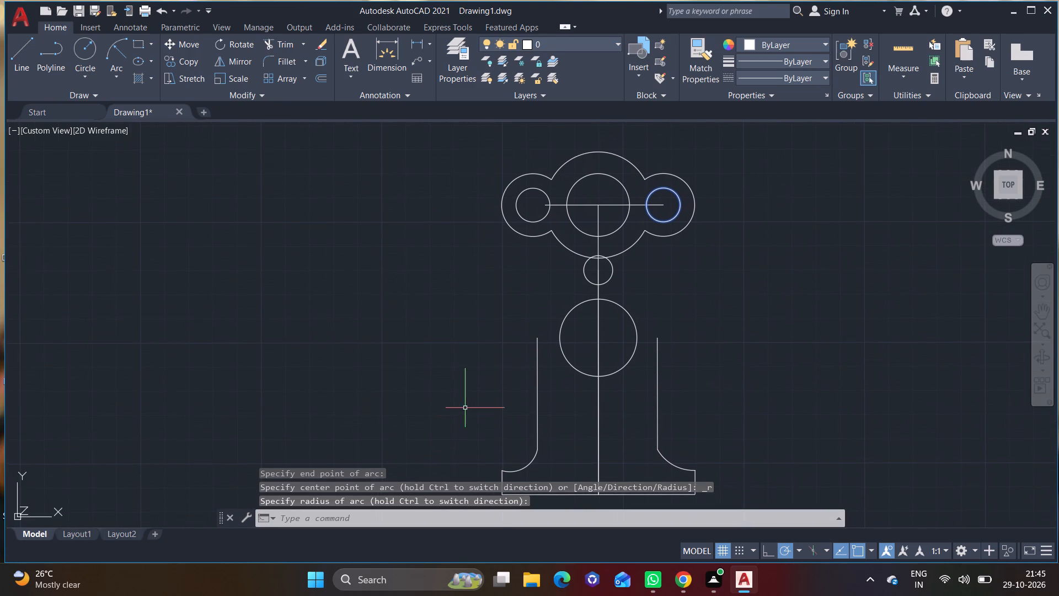
middle_drag(465, 408, 451, 434)
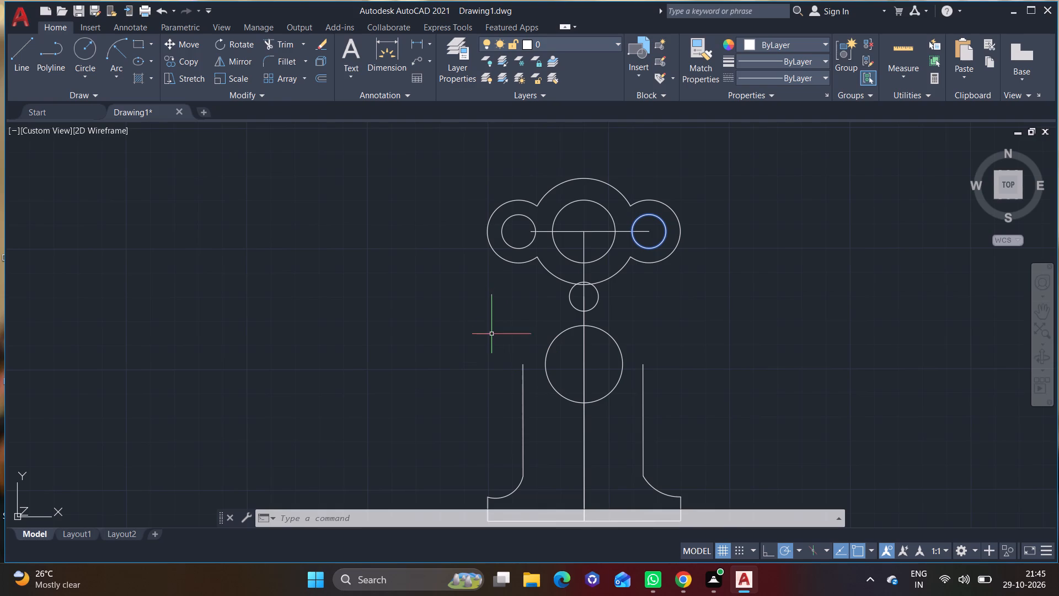
click(79, 76)
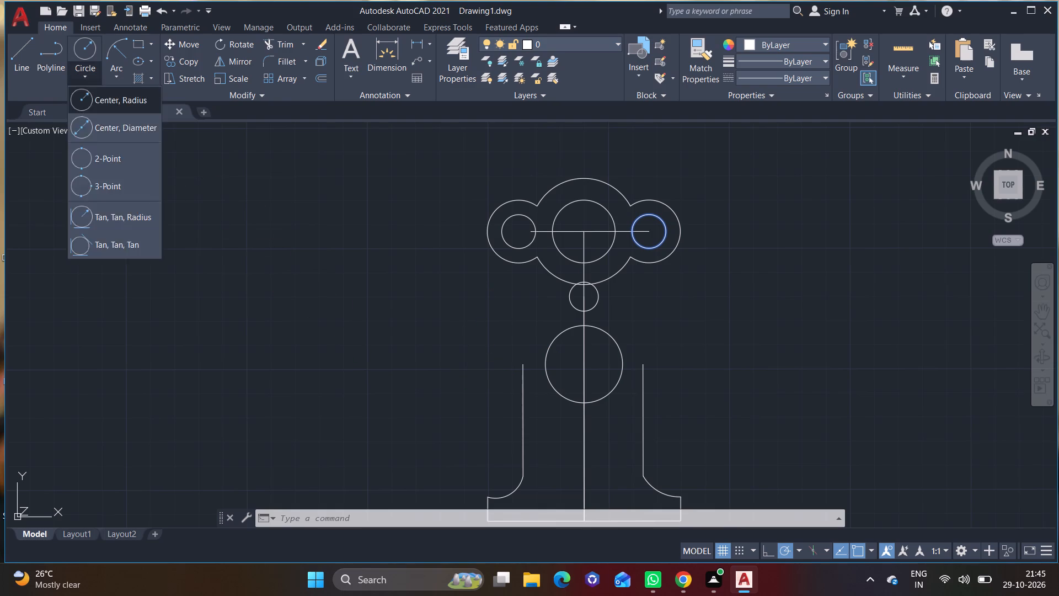
click(112, 73)
click(163, 274)
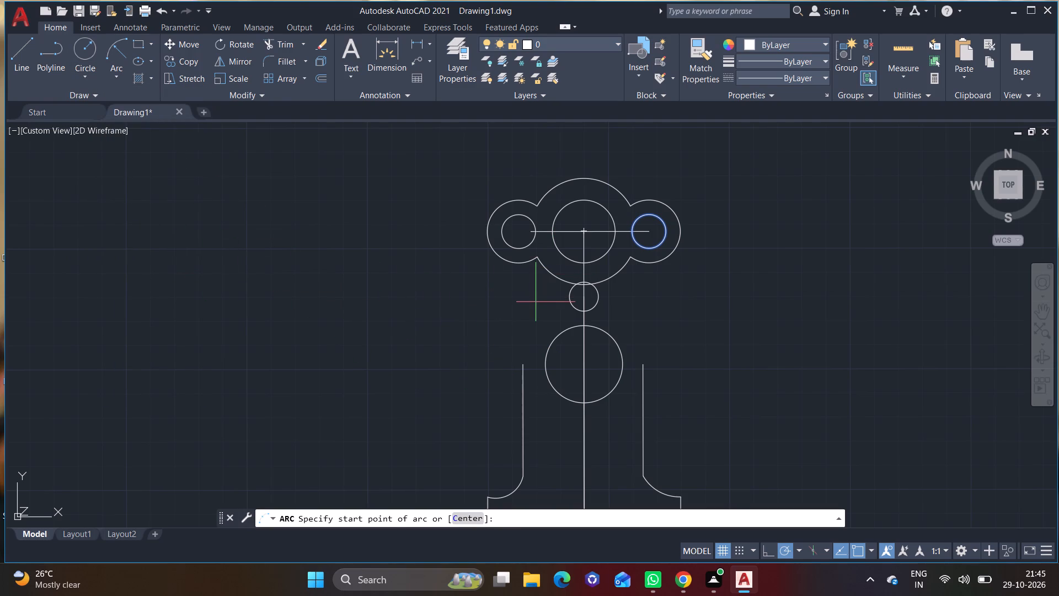
click(526, 366)
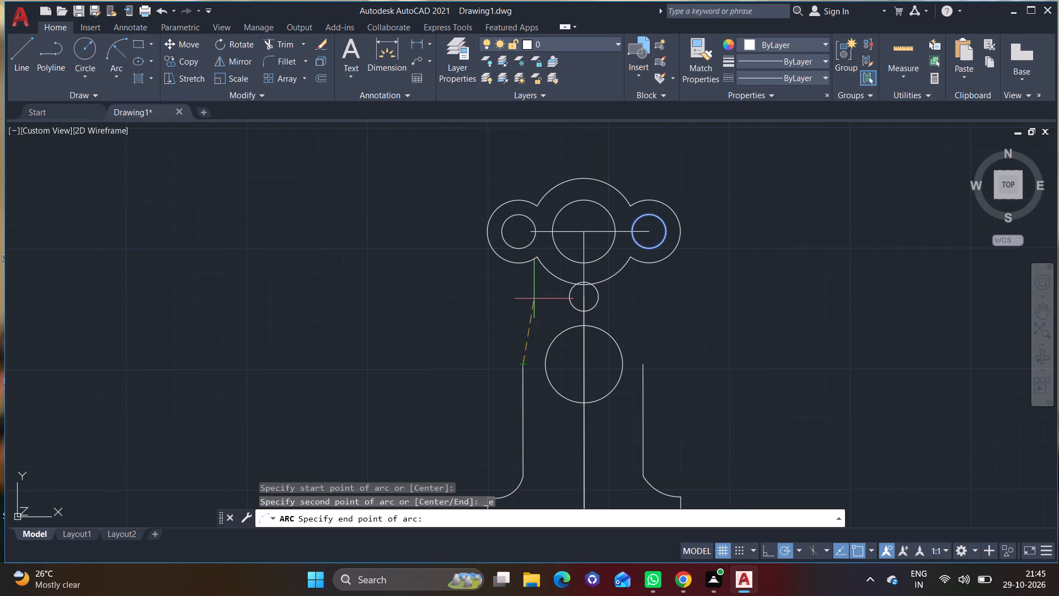
click(522, 262)
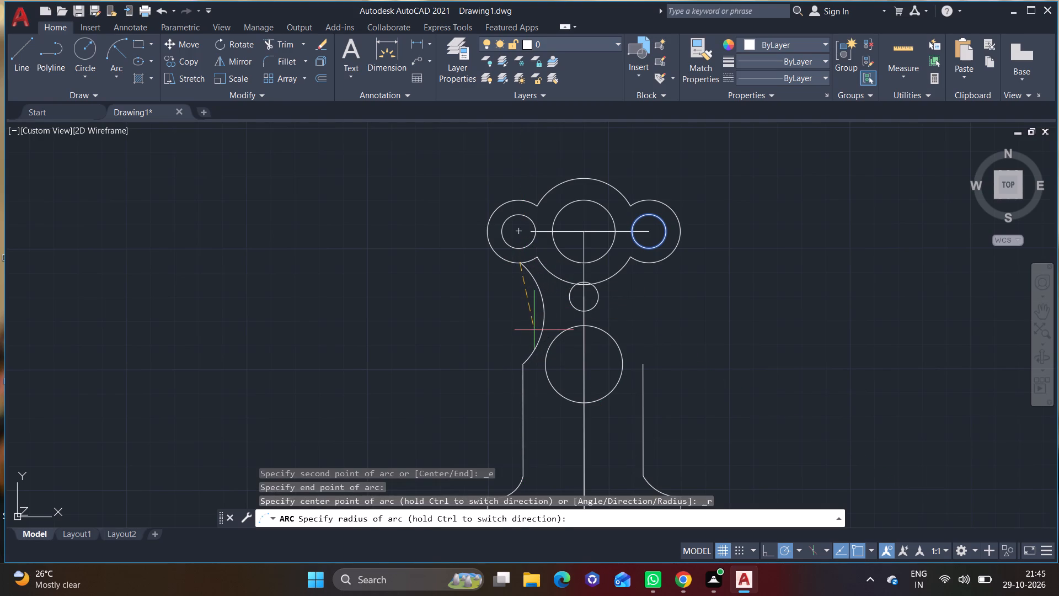
click(532, 334)
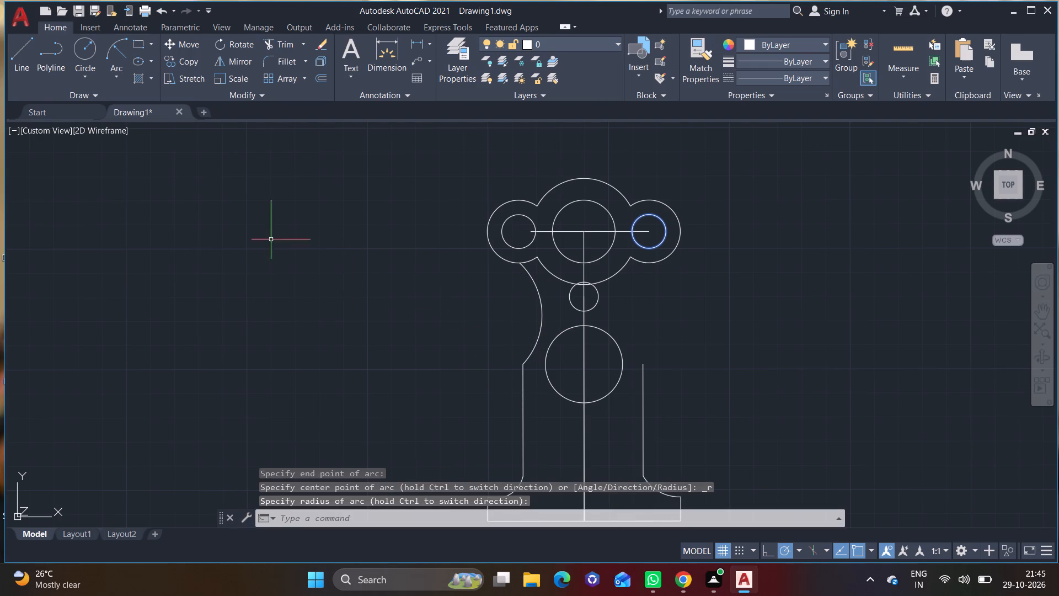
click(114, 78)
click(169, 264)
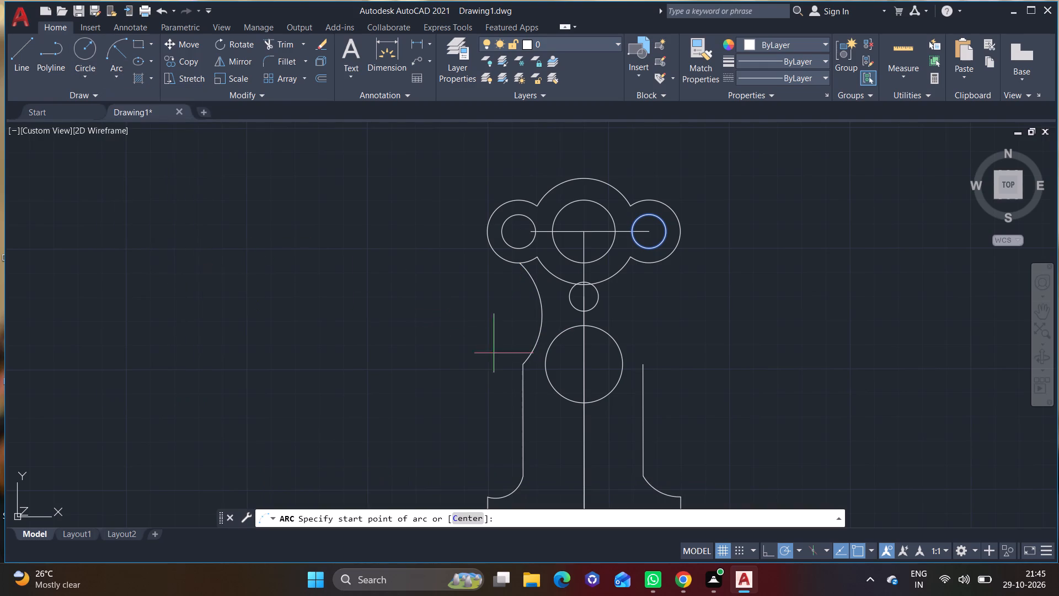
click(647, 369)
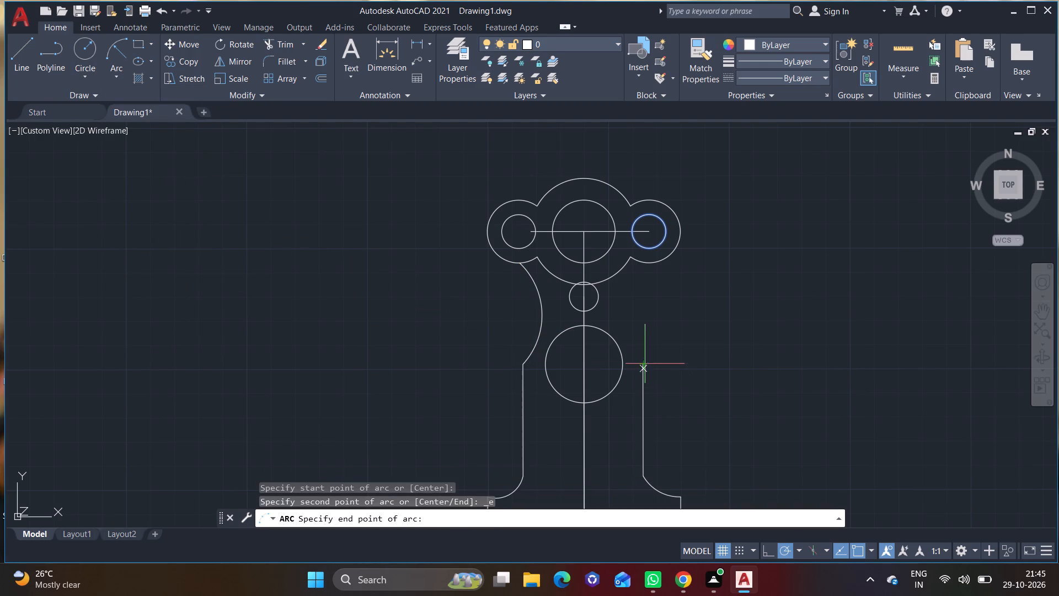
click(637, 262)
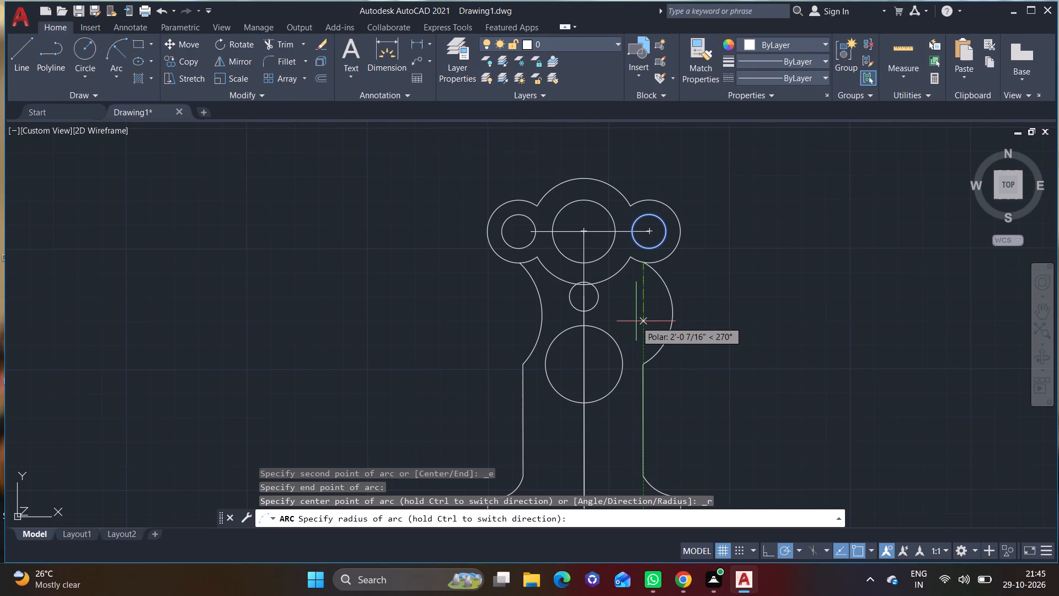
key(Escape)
Draw an inward-bulging Start, End, Radius arc from the bottom of the right outer circle to the top of the right vertical line.
click(110, 77)
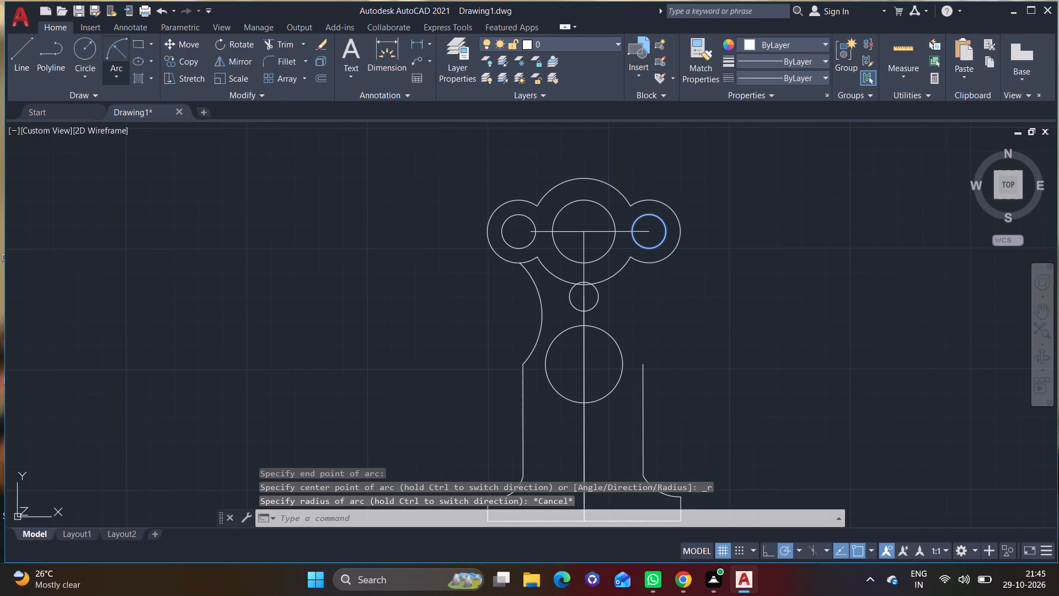
click(153, 266)
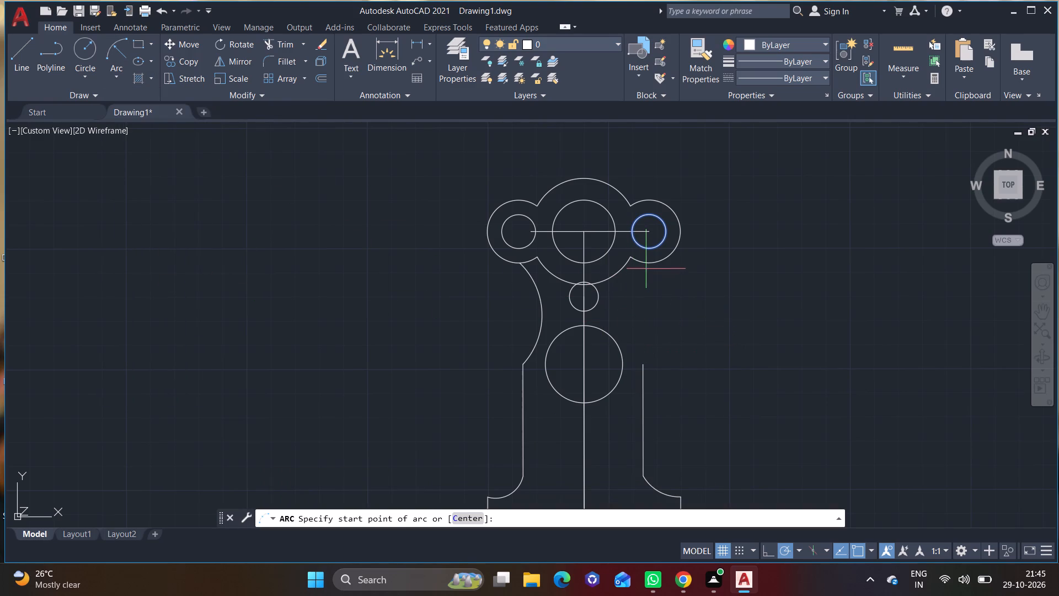
click(646, 265)
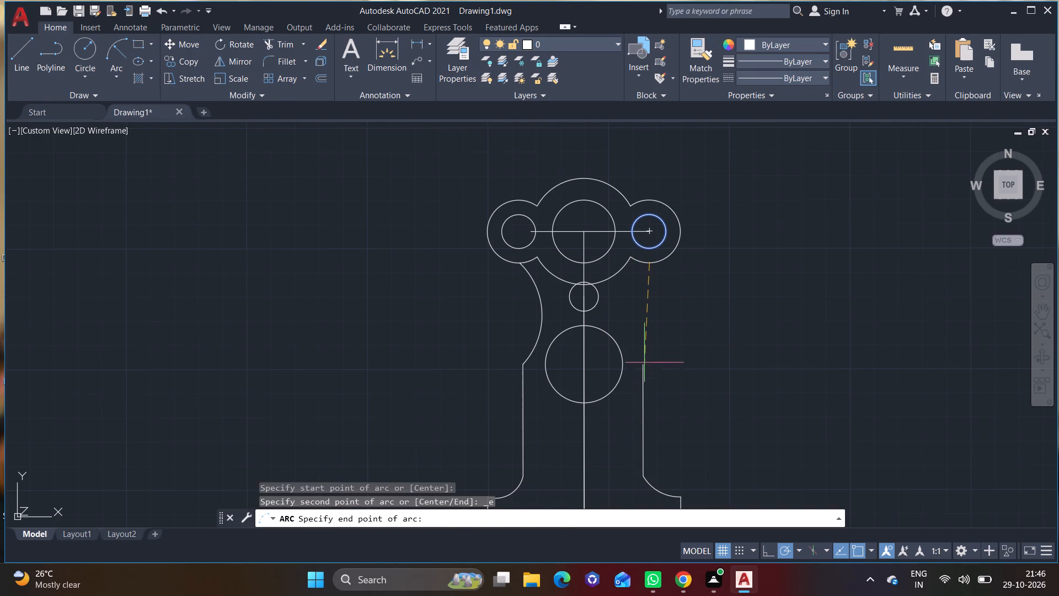
click(645, 366)
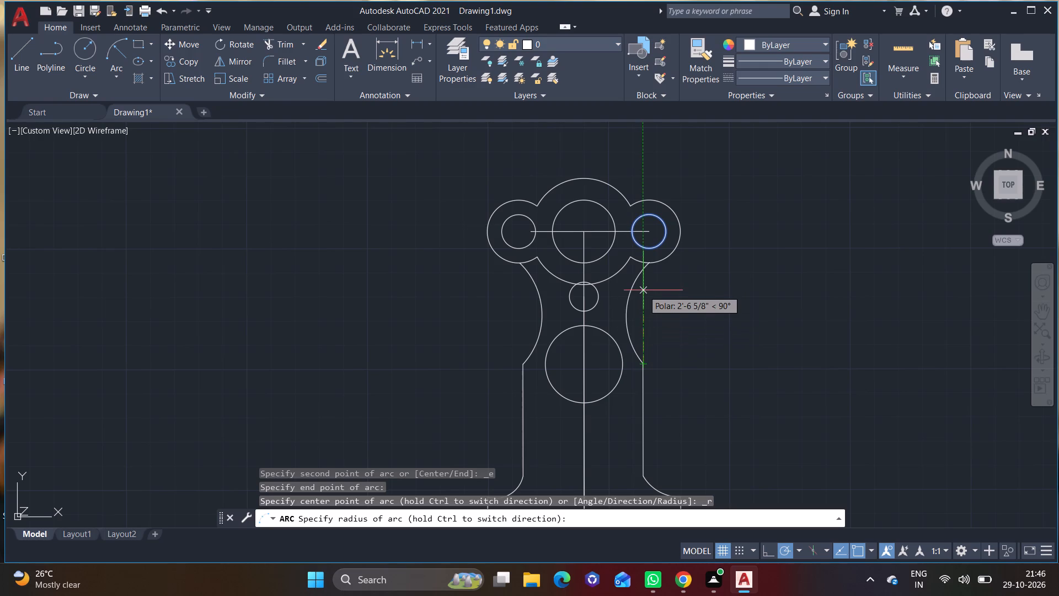
click(644, 292)
key(space)
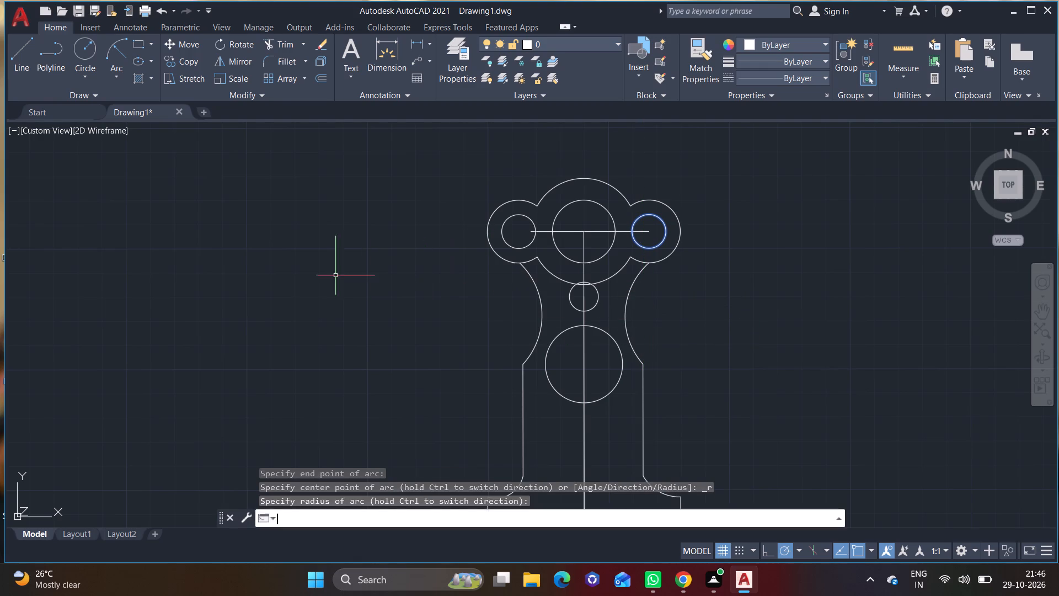
Trim away the large central outer circle's lower arc between the side circles, including the remnant inside the small centre-line circle.
click(303, 39)
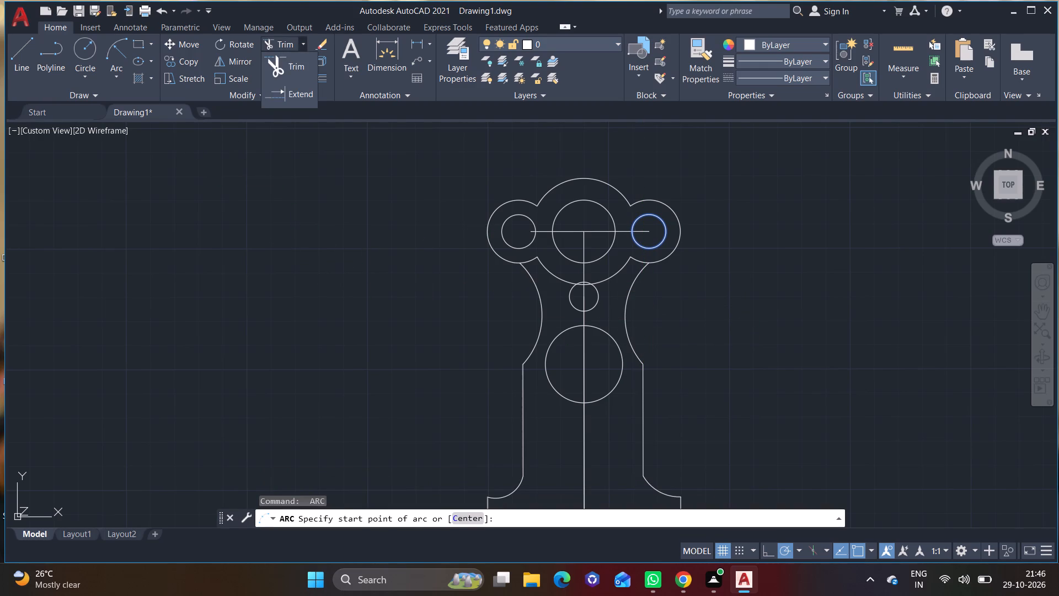
click(309, 68)
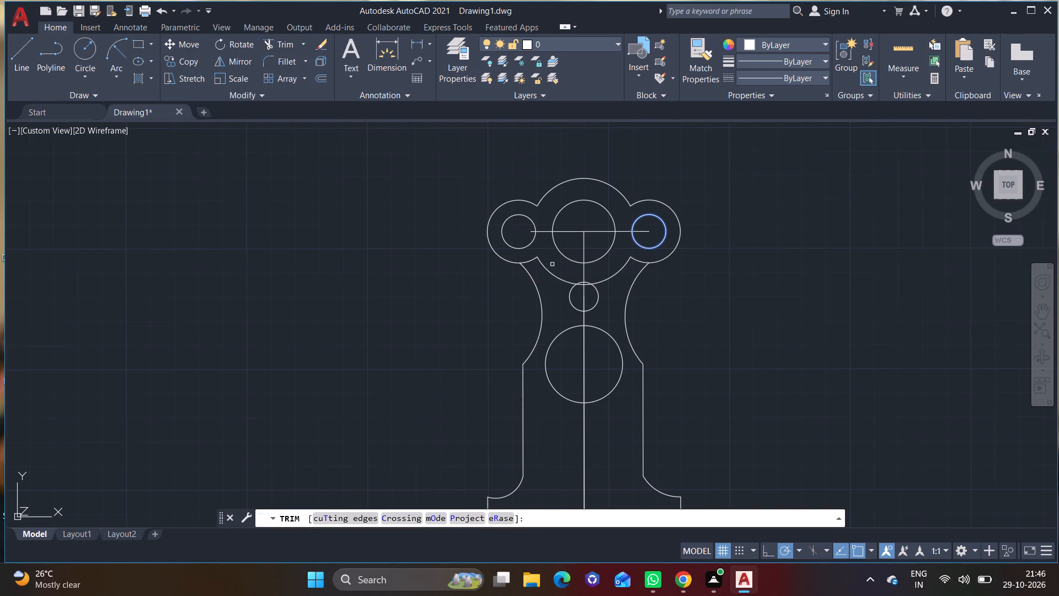
click(531, 259)
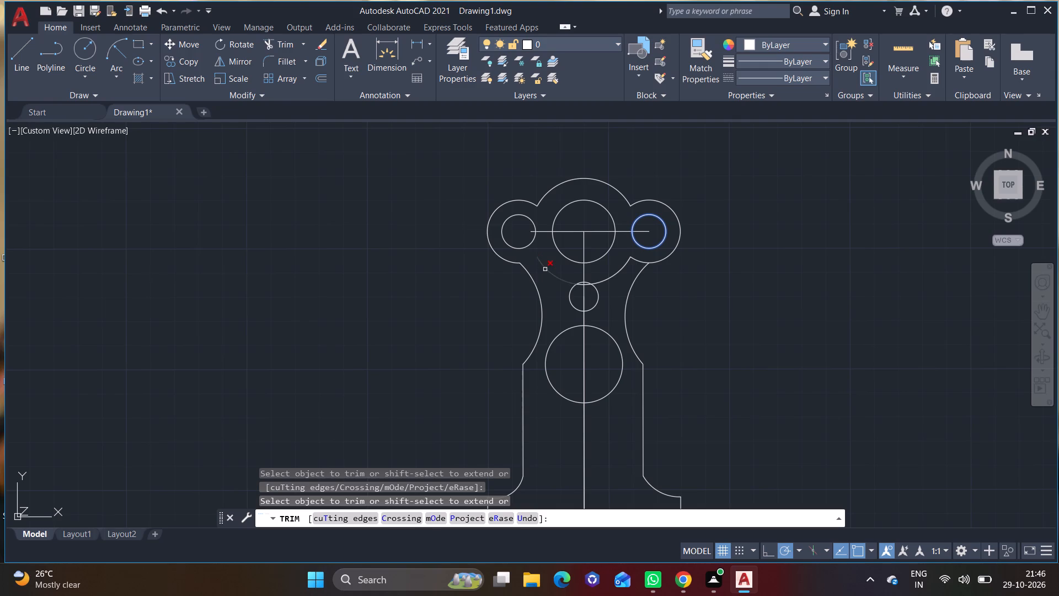
click(545, 269)
click(608, 277)
click(637, 262)
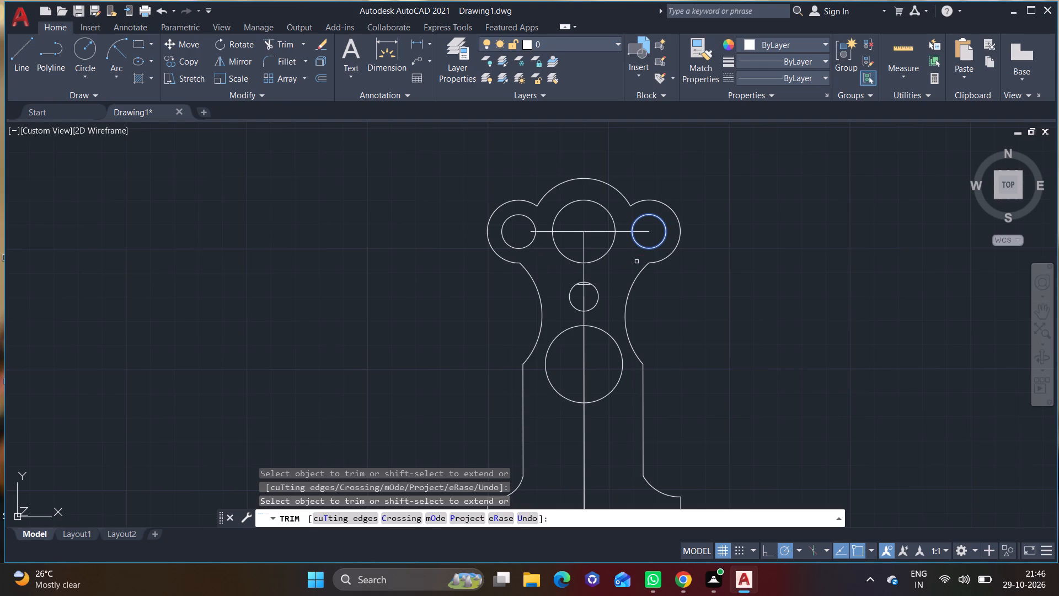
scroll(606, 276, up, 5)
click(464, 326)
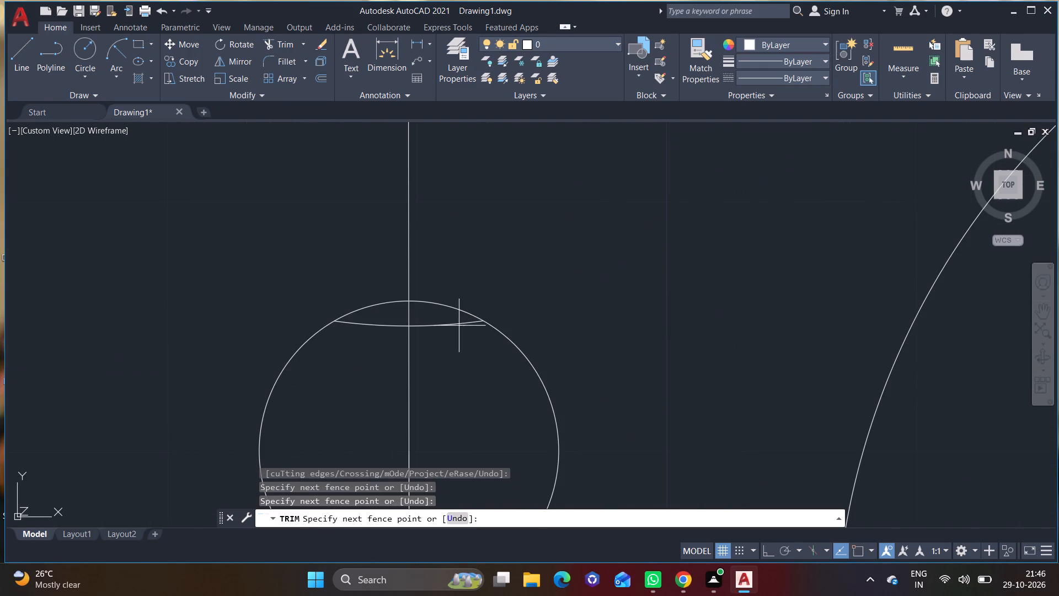
click(453, 321)
click(387, 317)
click(376, 333)
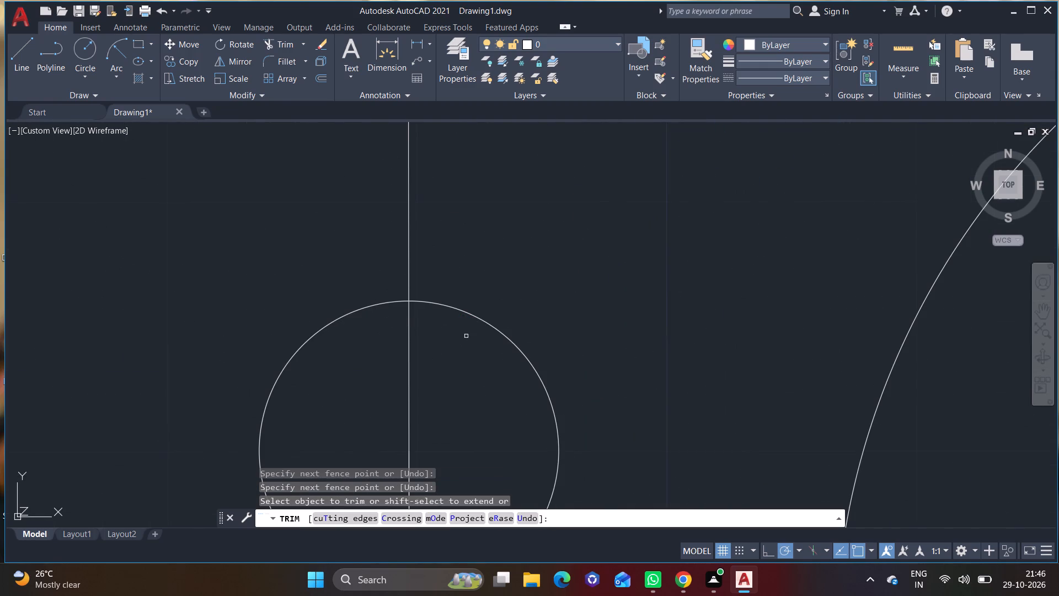
Draw connected lines from the base's midpoint: 15 inches up the centre line, and 8 inches horizontally to the right.
scroll(478, 334, down, 5)
scroll(532, 350, down, 2)
middle_drag(605, 383, 633, 338)
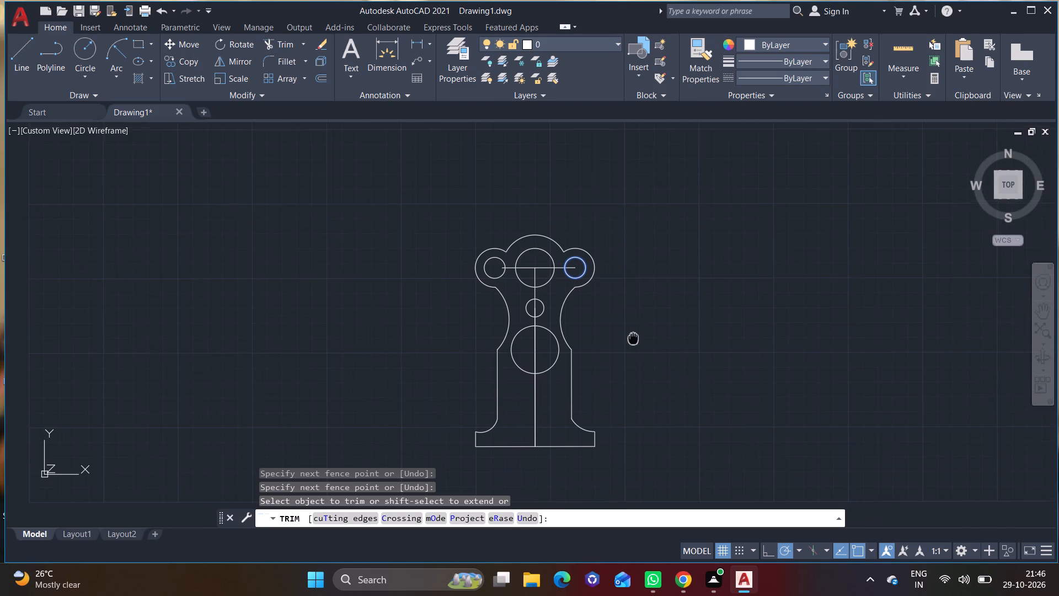
middle_drag(633, 338, 640, 316)
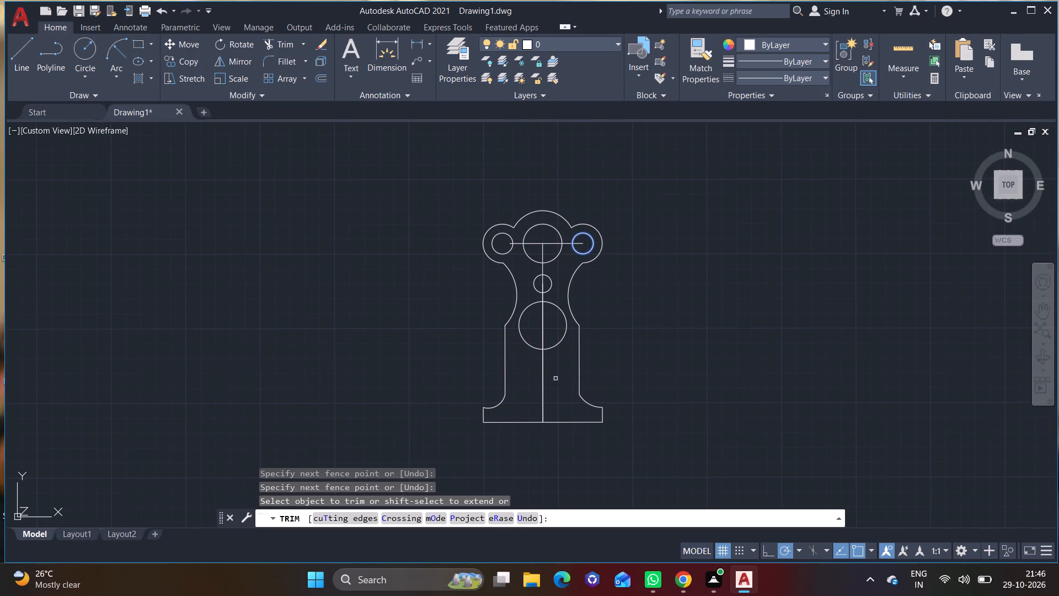
scroll(550, 377, up, 2)
middle_drag(561, 379, 573, 333)
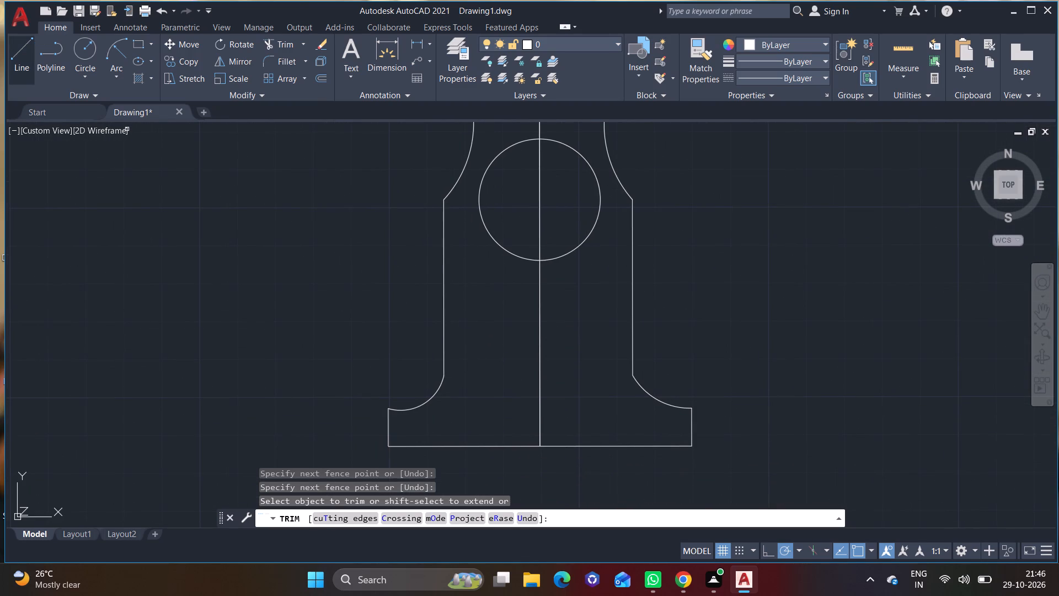
click(22, 63)
scroll(439, 280, up, 1)
middle_drag(499, 308, 509, 310)
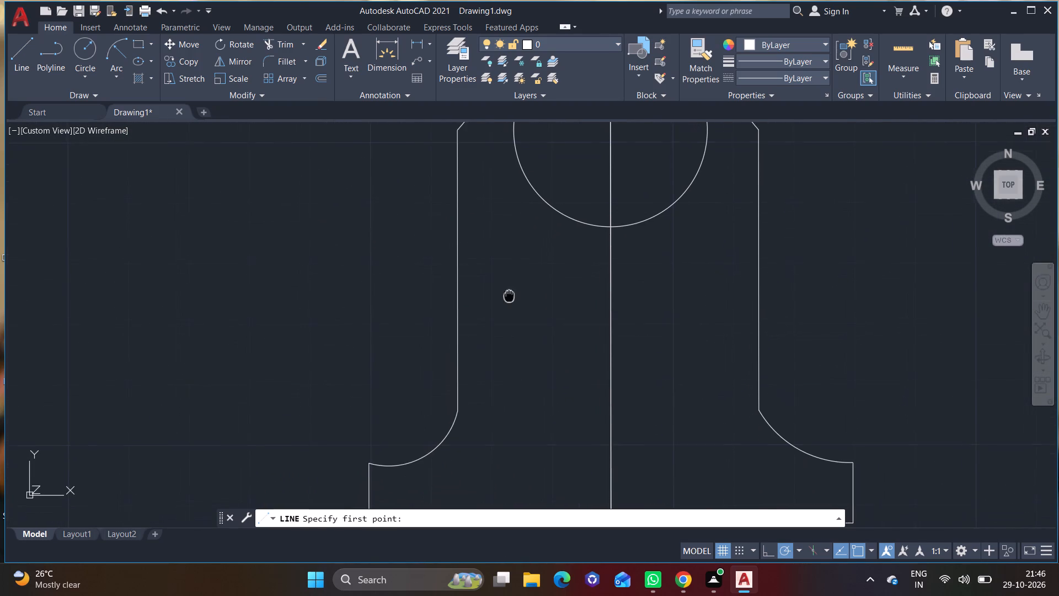
middle_drag(509, 310, 509, 318)
middle_drag(598, 368, 592, 280)
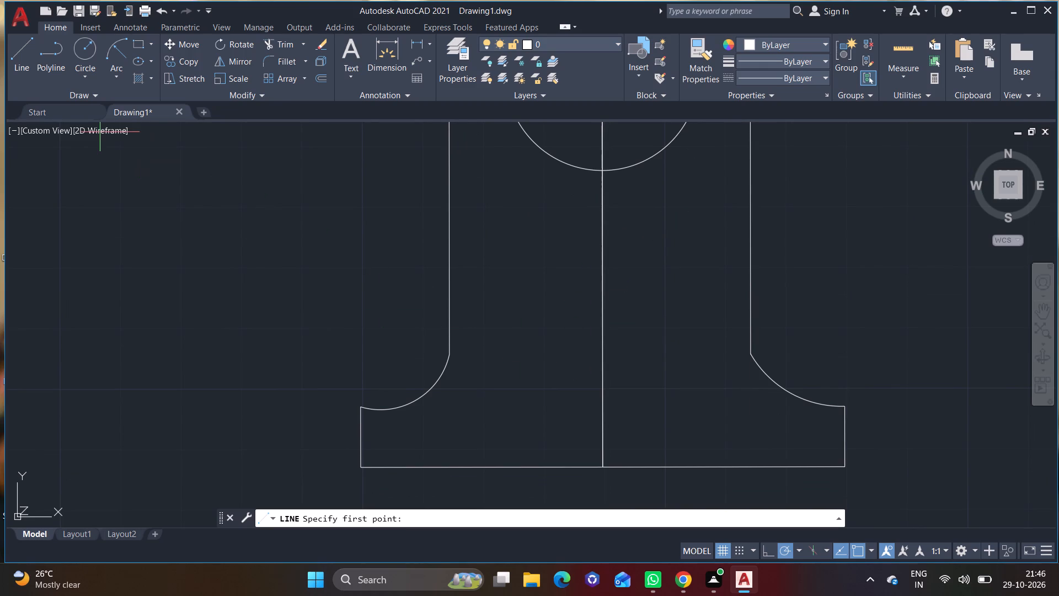
click(24, 63)
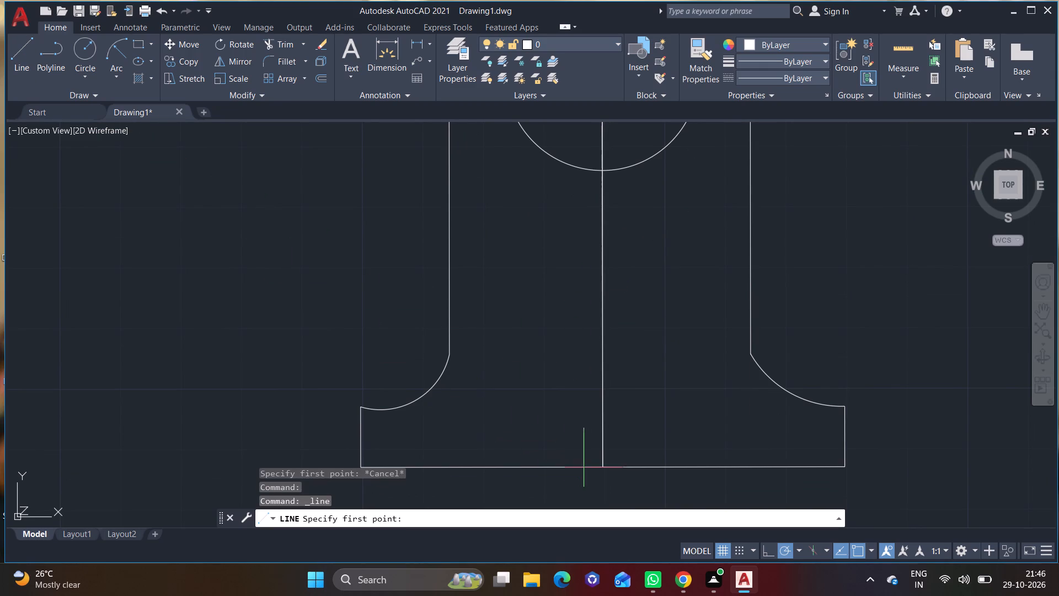
click(600, 465)
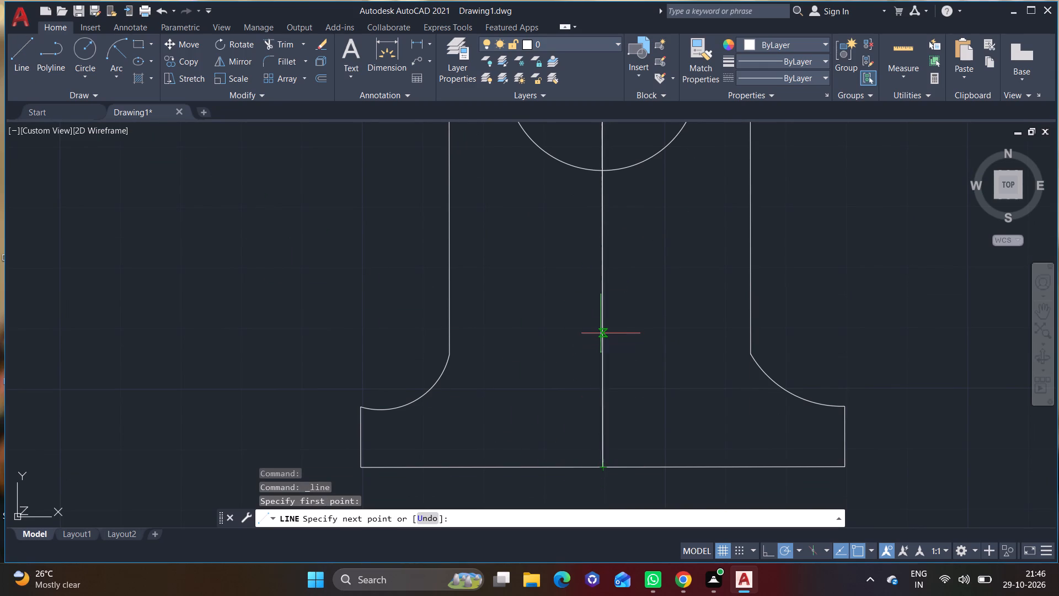
text(15)
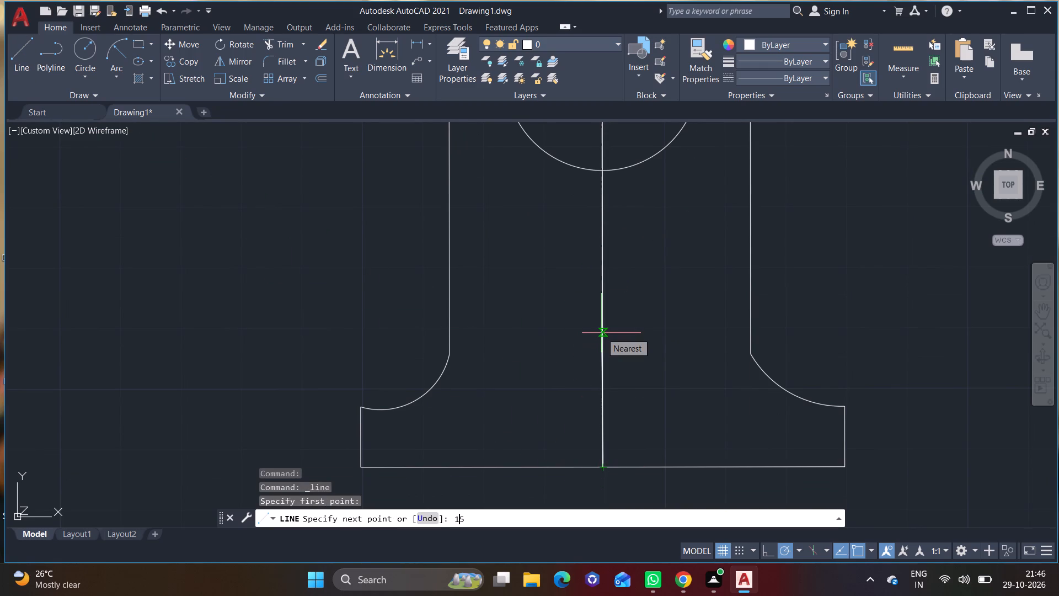
key(Return)
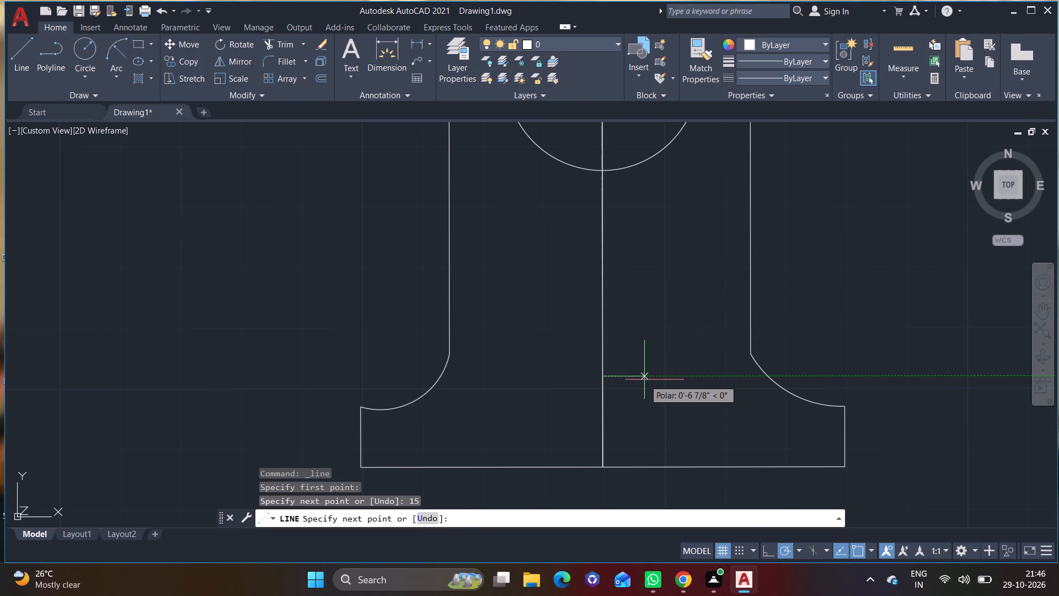
key(8)
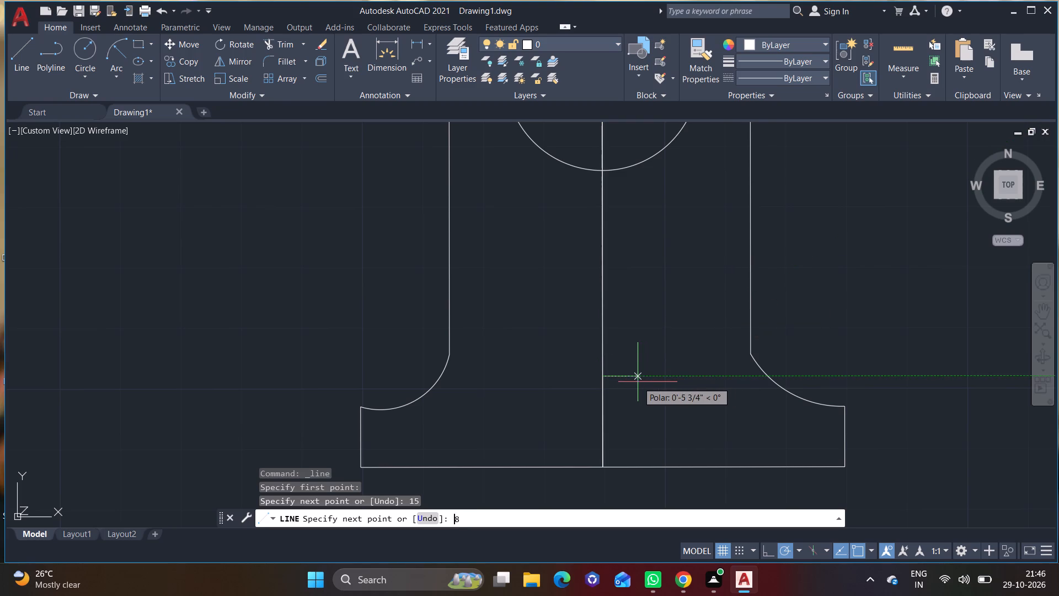
key(Return)
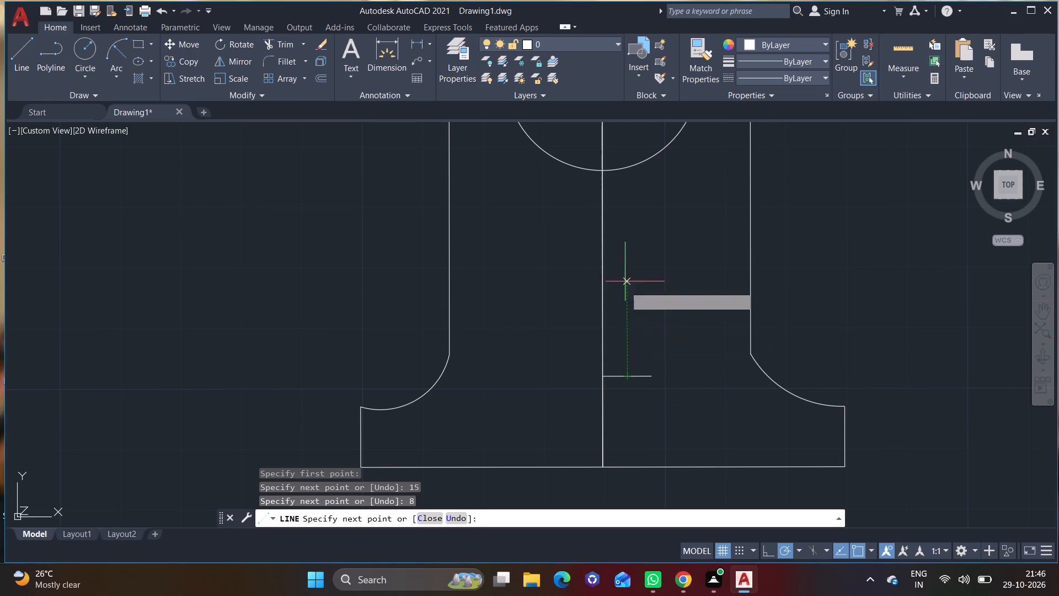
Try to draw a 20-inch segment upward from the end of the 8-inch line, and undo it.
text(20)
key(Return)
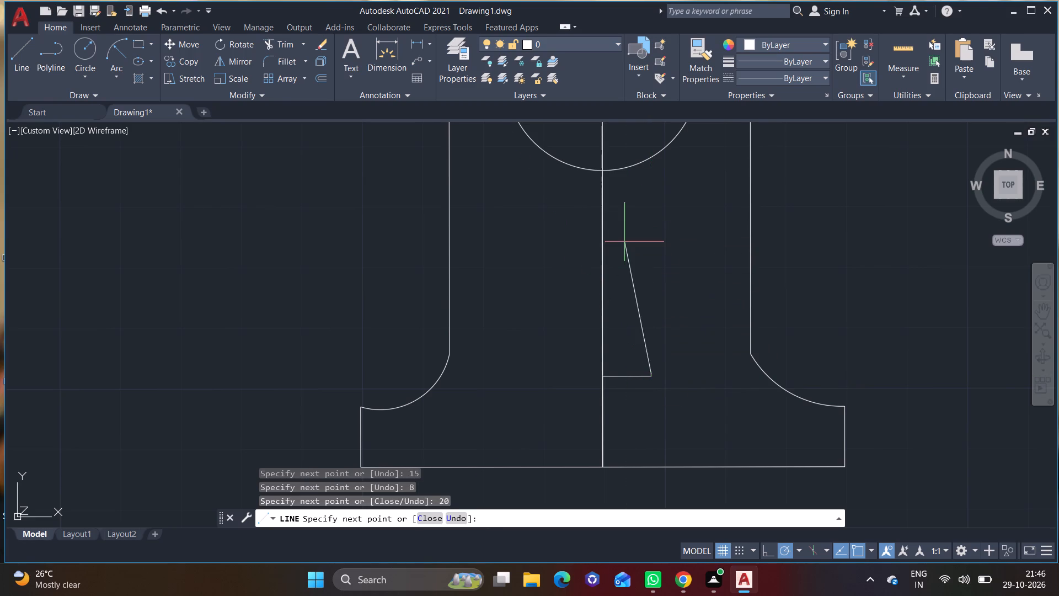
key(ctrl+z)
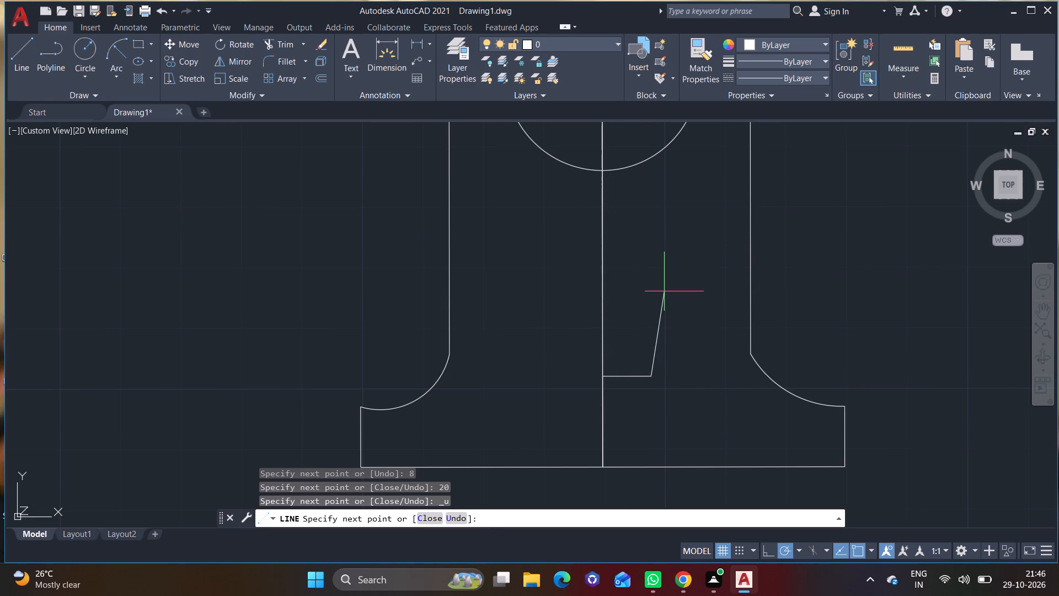
Draw the rectangle's right side 20 inches upward and its top side 16 inches to the left.
text(20)
key(Return)
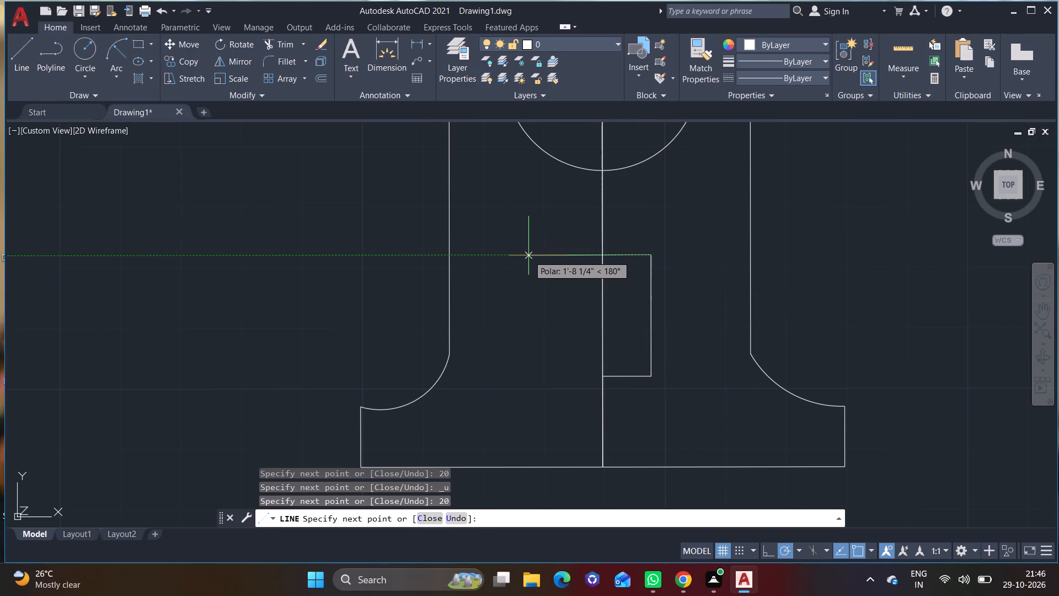
text(16)
key(Return)
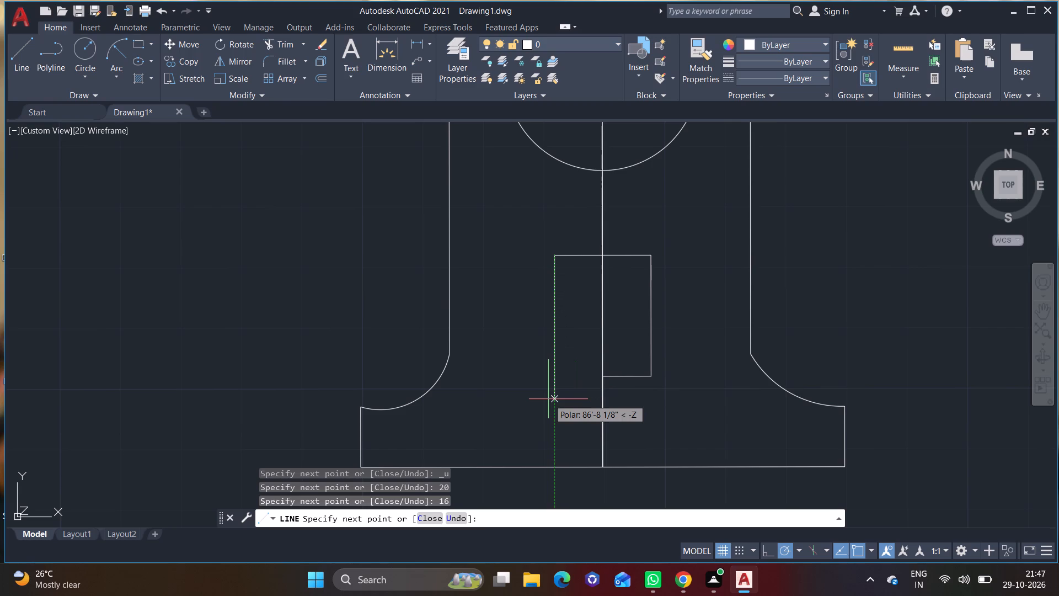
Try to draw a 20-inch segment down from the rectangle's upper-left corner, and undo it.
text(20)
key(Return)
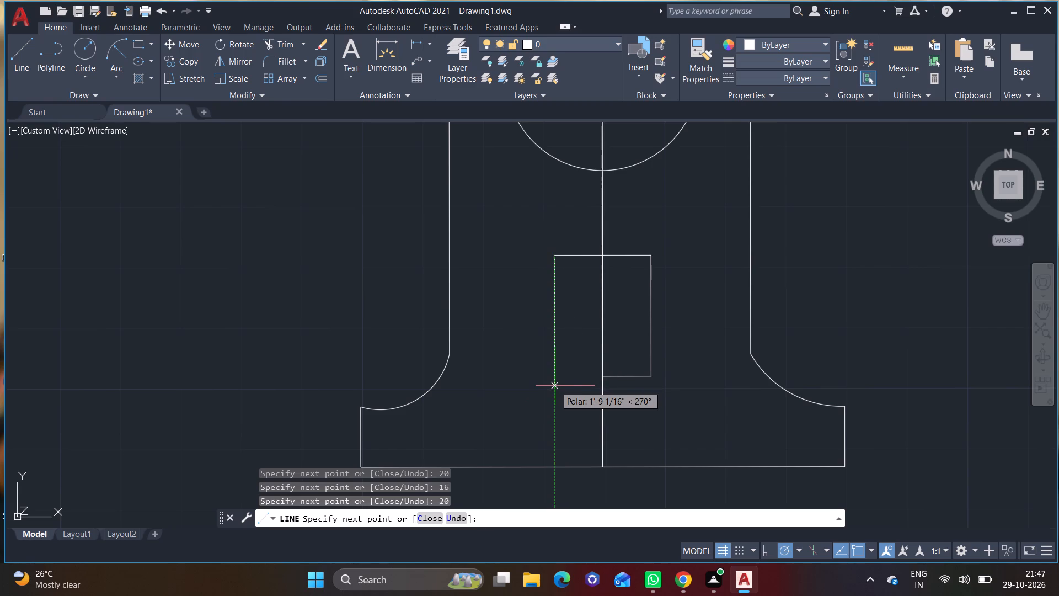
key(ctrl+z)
Draw the rectangle's left side 20 inches downward and close its bottom edge to the centre line.
key(5)
key(BackSpace)
text(20)
key(Return)
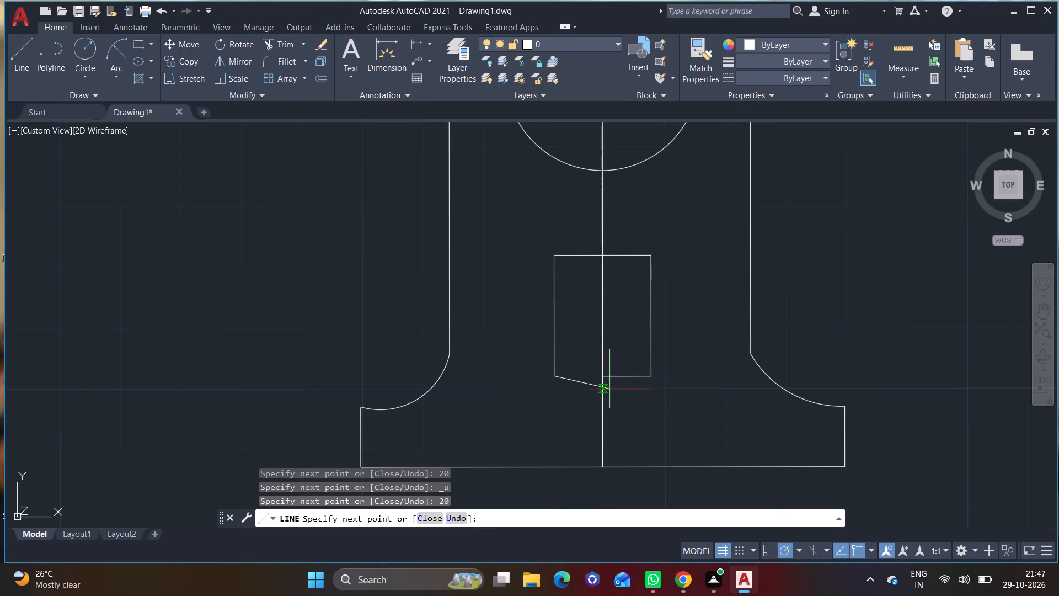
click(606, 376)
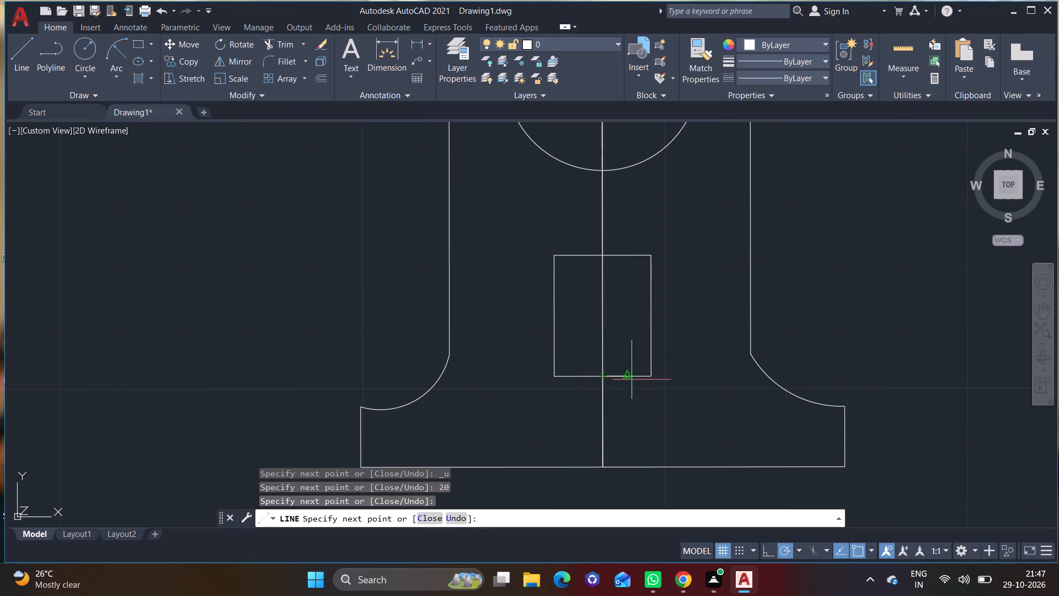
right_click(616, 393)
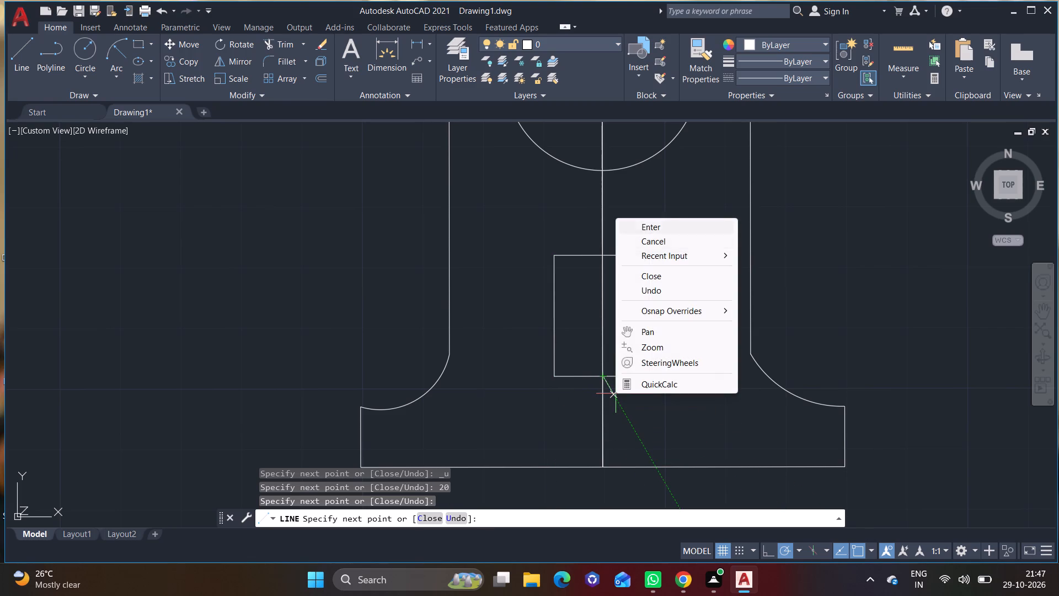
click(671, 222)
Draw a vertical extension line about 13 inches down from the base's left corner.
scroll(622, 382, down, 2)
middle_drag(595, 331, 590, 451)
middle_drag(589, 313, 589, 317)
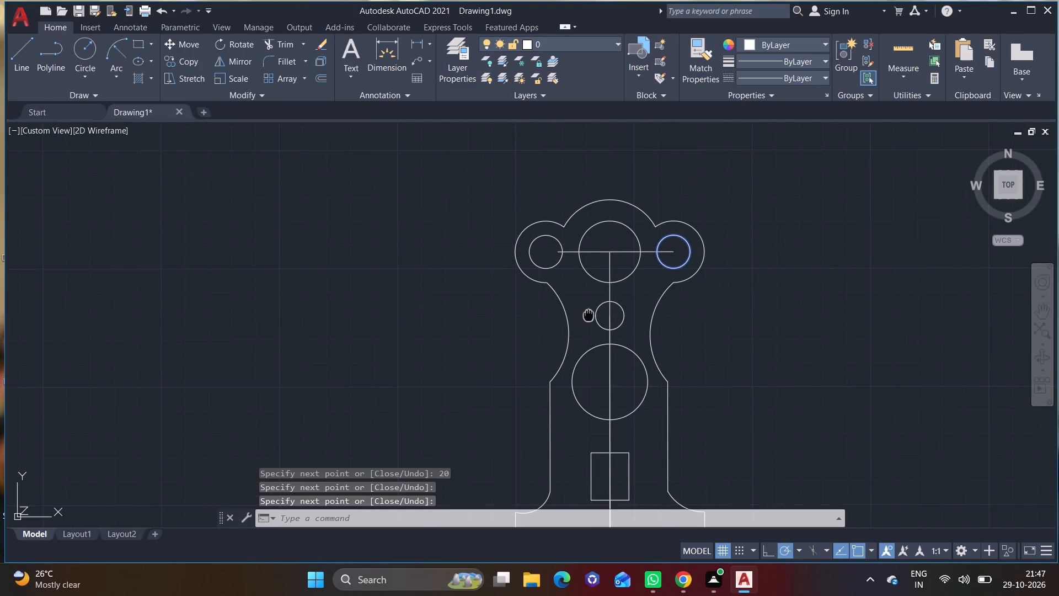
middle_drag(589, 317, 496, 254)
middle_drag(550, 333, 625, 344)
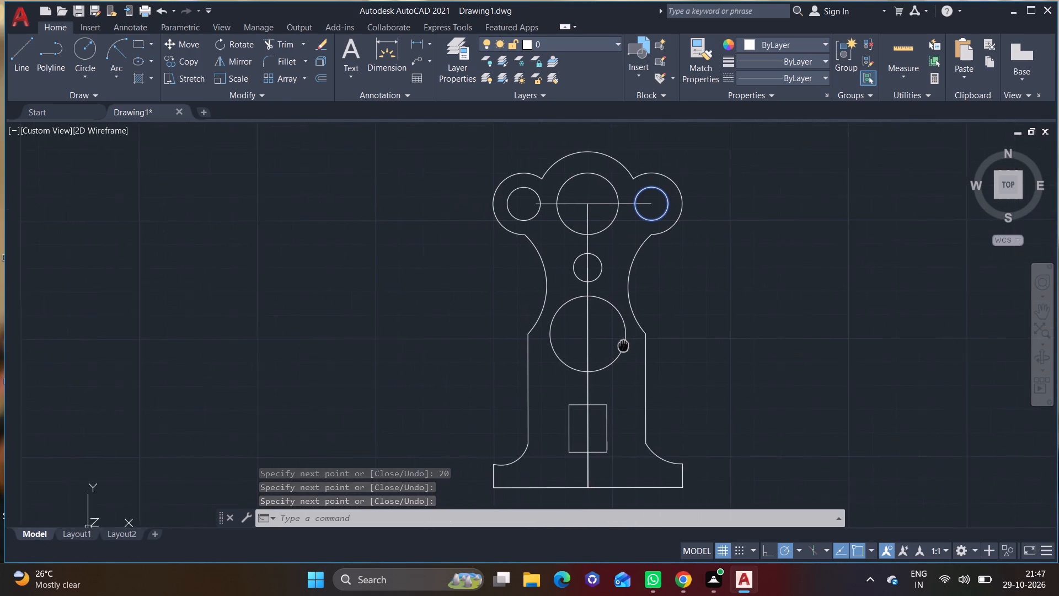
middle_drag(625, 344, 627, 344)
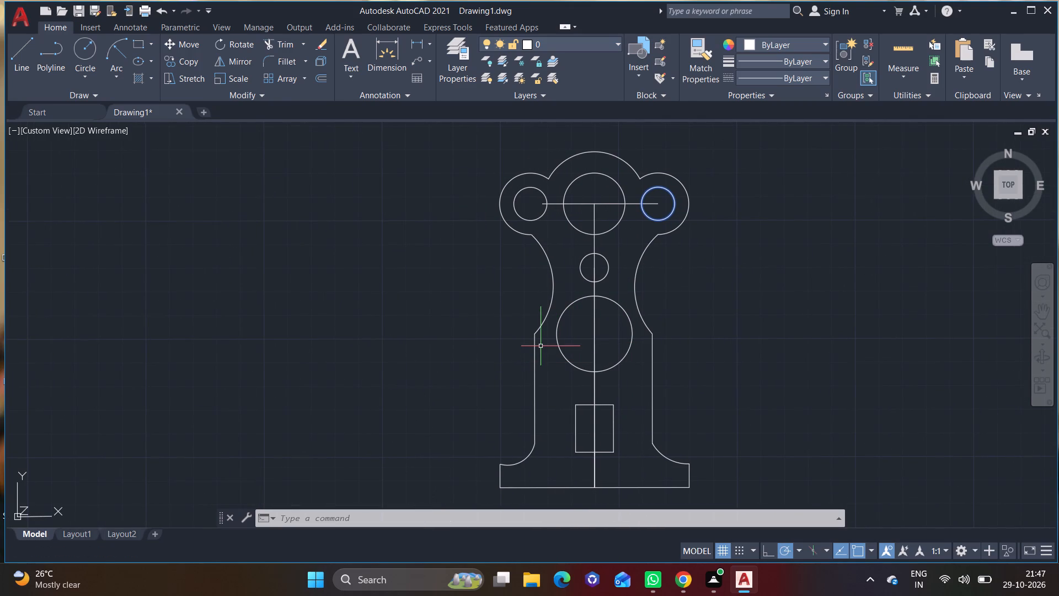
scroll(541, 345, down, 1)
middle_drag(619, 371, 618, 297)
scroll(548, 345, up, 2)
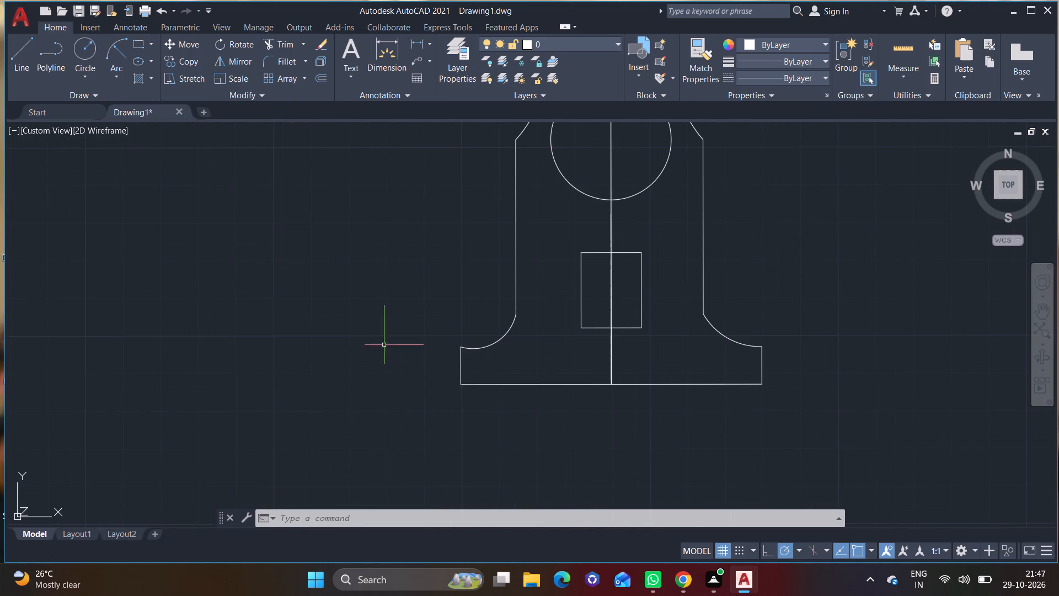
click(14, 58)
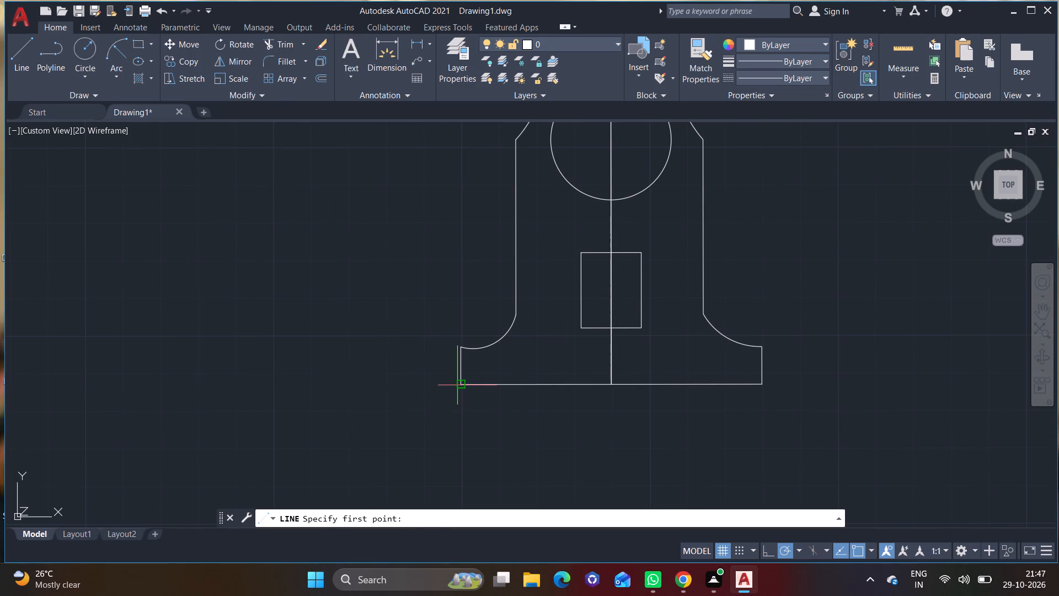
click(464, 382)
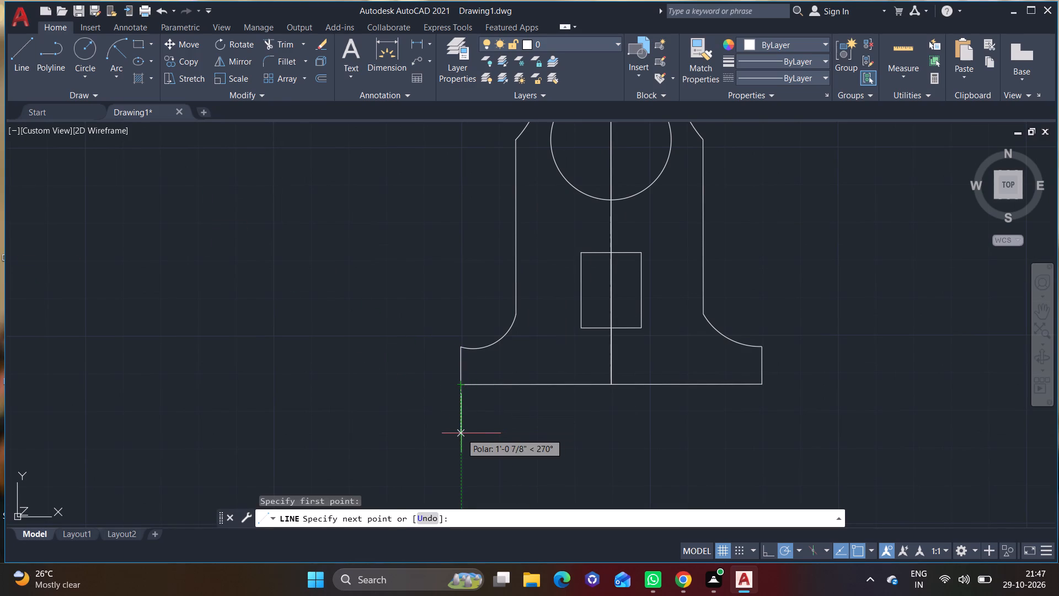
click(461, 434)
right_click(461, 434)
click(517, 286)
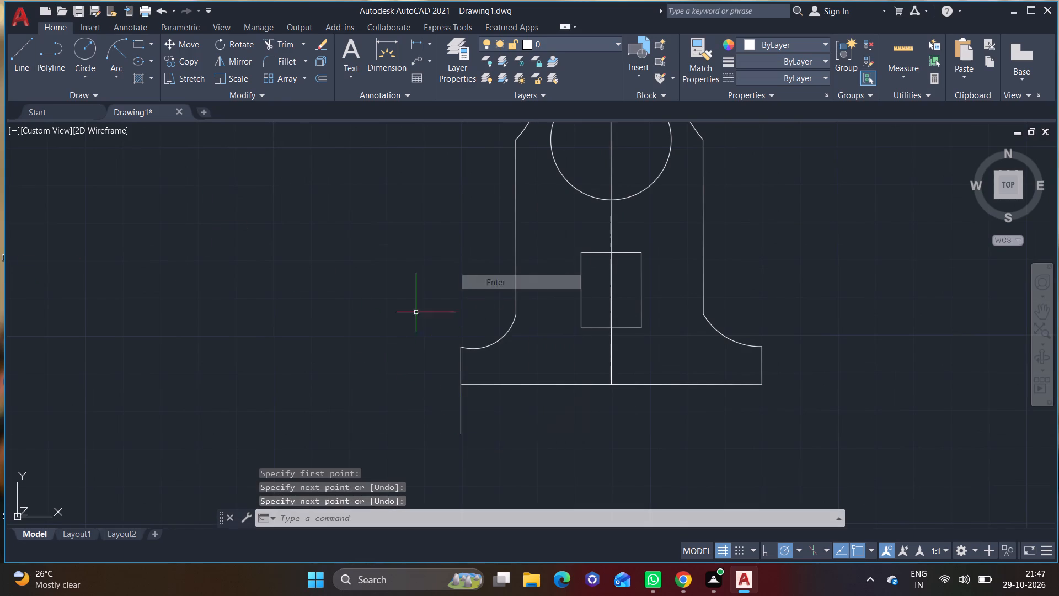
Draw a vertical extension line down from the base's right corner, about level with the left one's lower end.
click(23, 61)
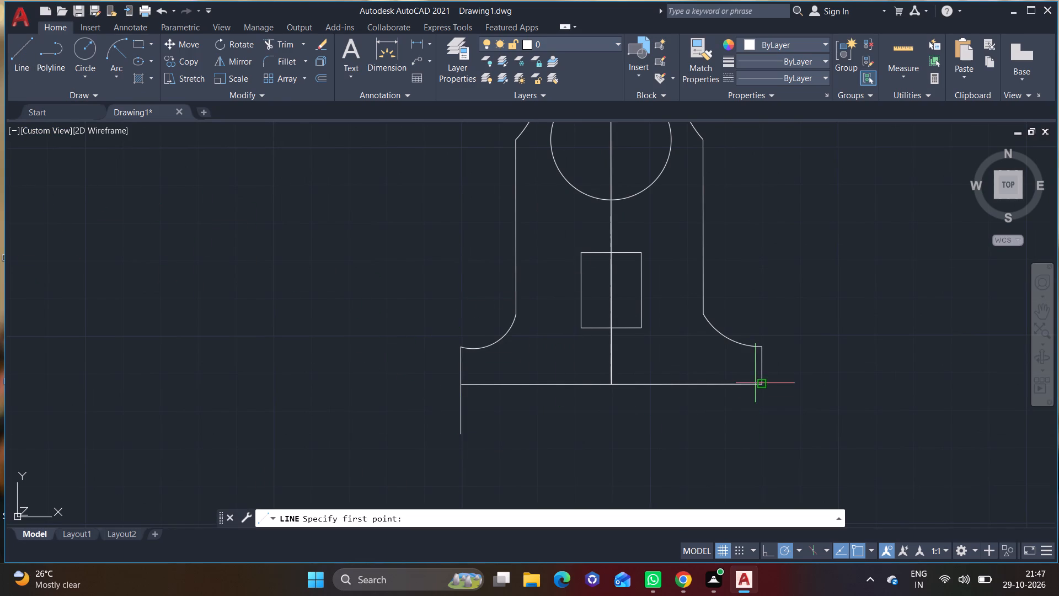
click(762, 382)
click(768, 433)
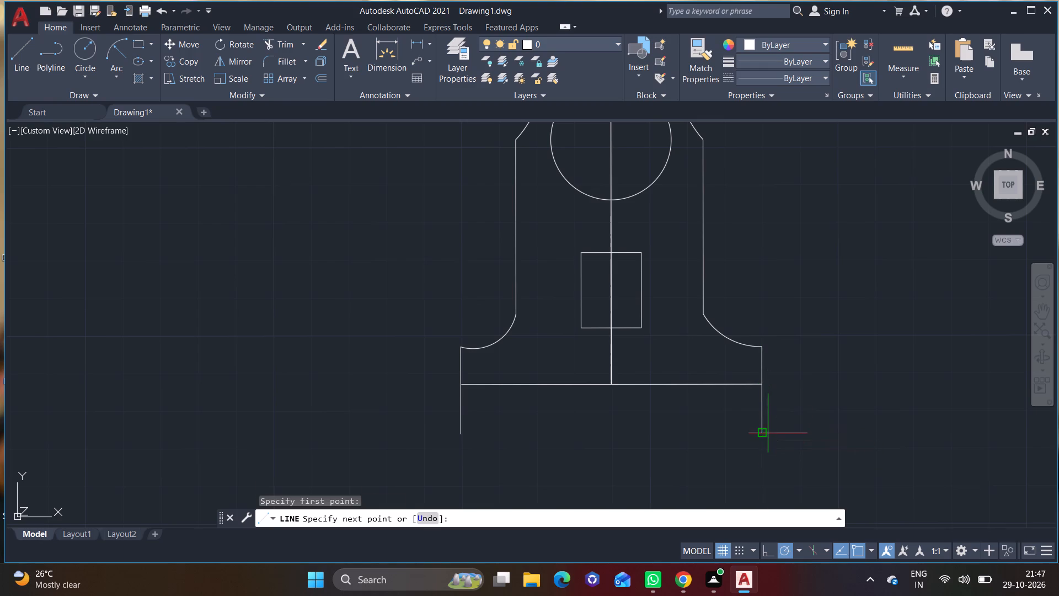
right_click(768, 433)
click(817, 280)
Draw horizontal extension lines outward to the right from the lower and upper ends of the base's short right side.
click(16, 61)
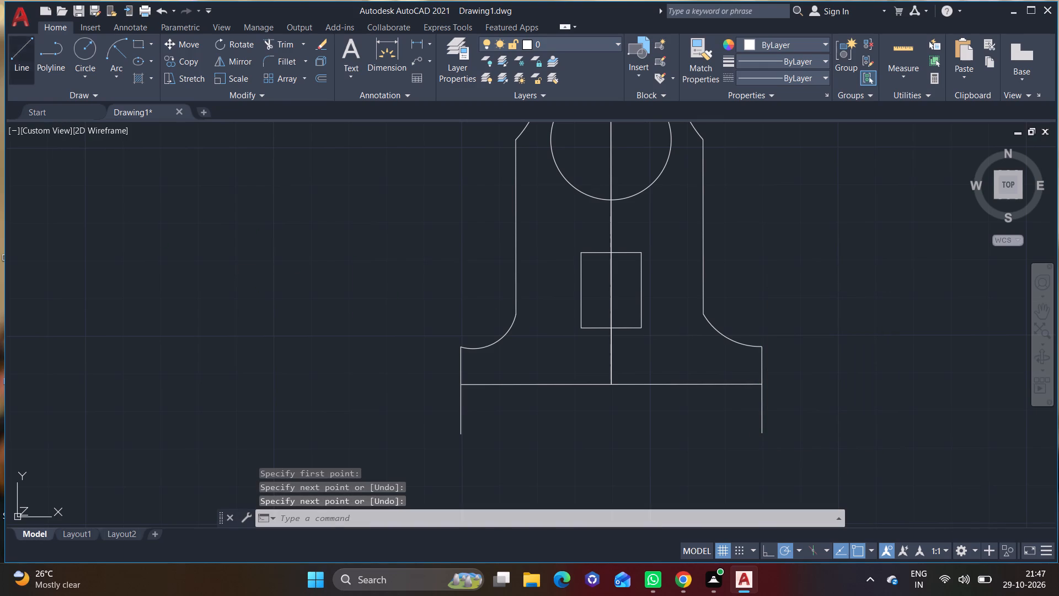
middle_drag(371, 236, 141, 261)
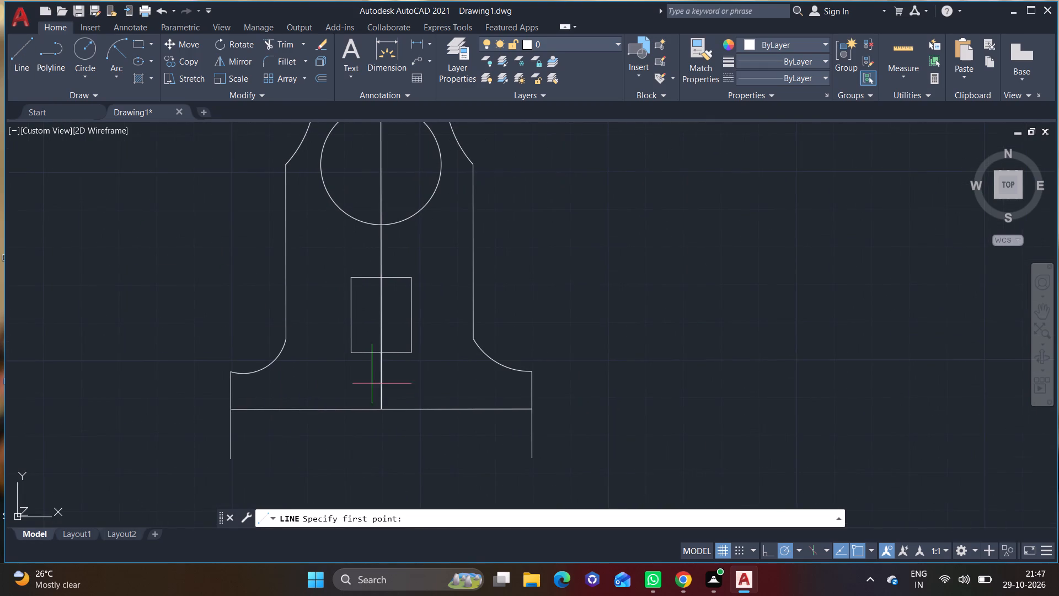
click(534, 411)
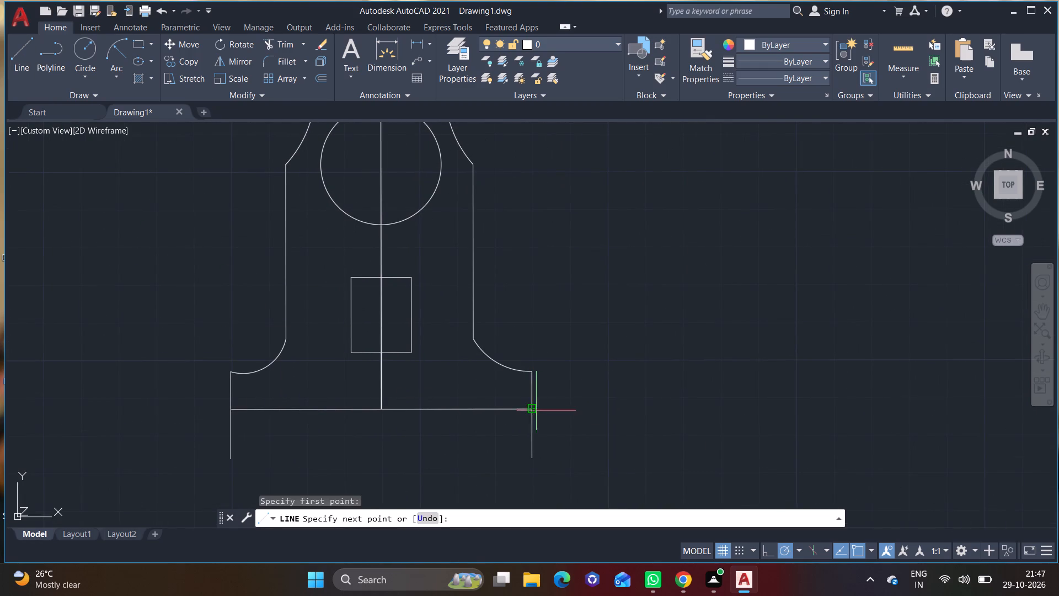
click(694, 405)
right_click(694, 405)
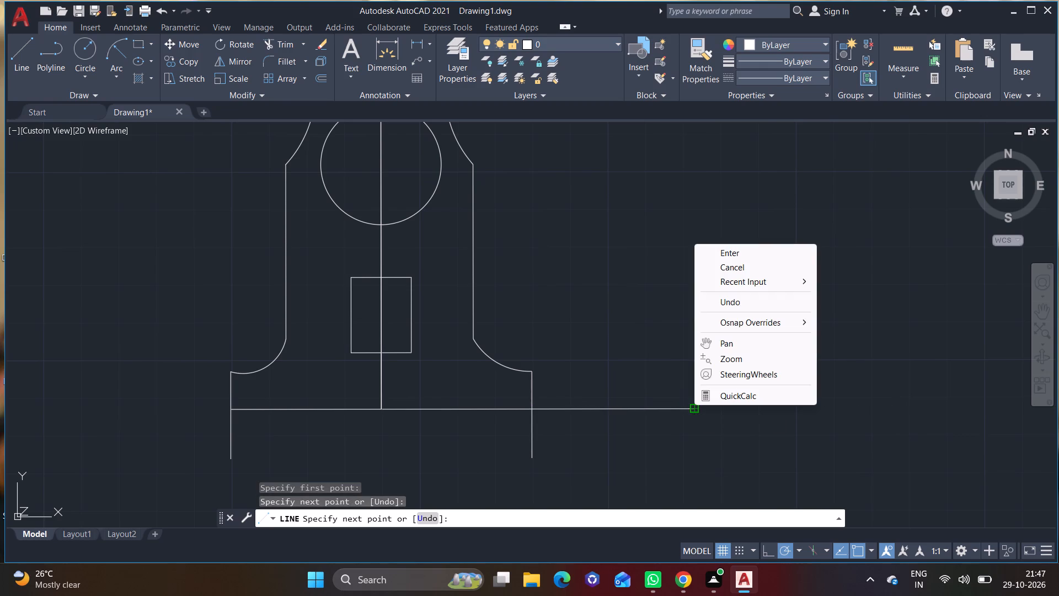
click(731, 250)
click(17, 68)
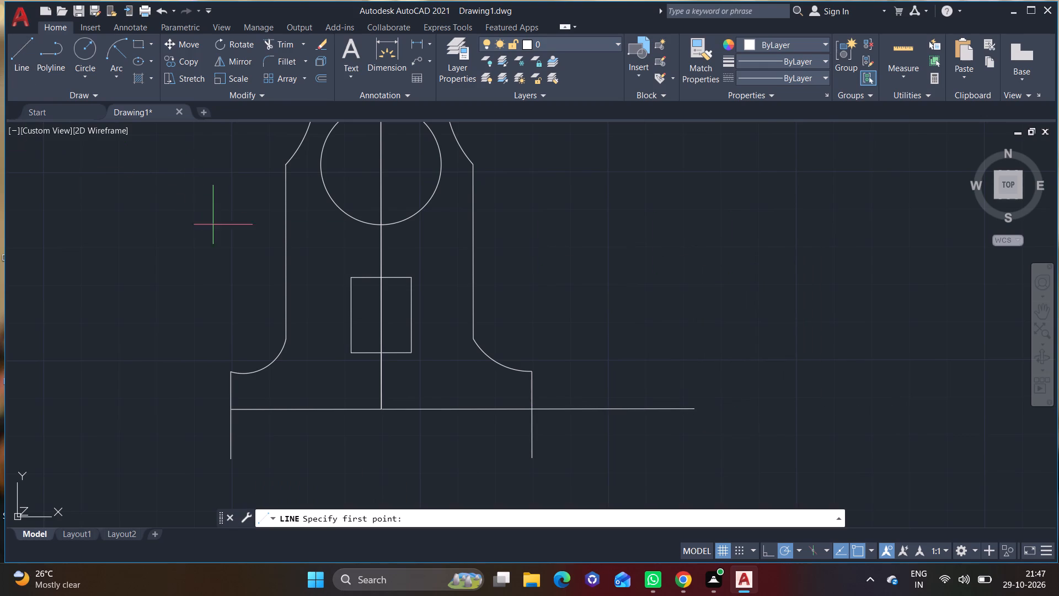
click(527, 374)
click(602, 374)
right_click(602, 374)
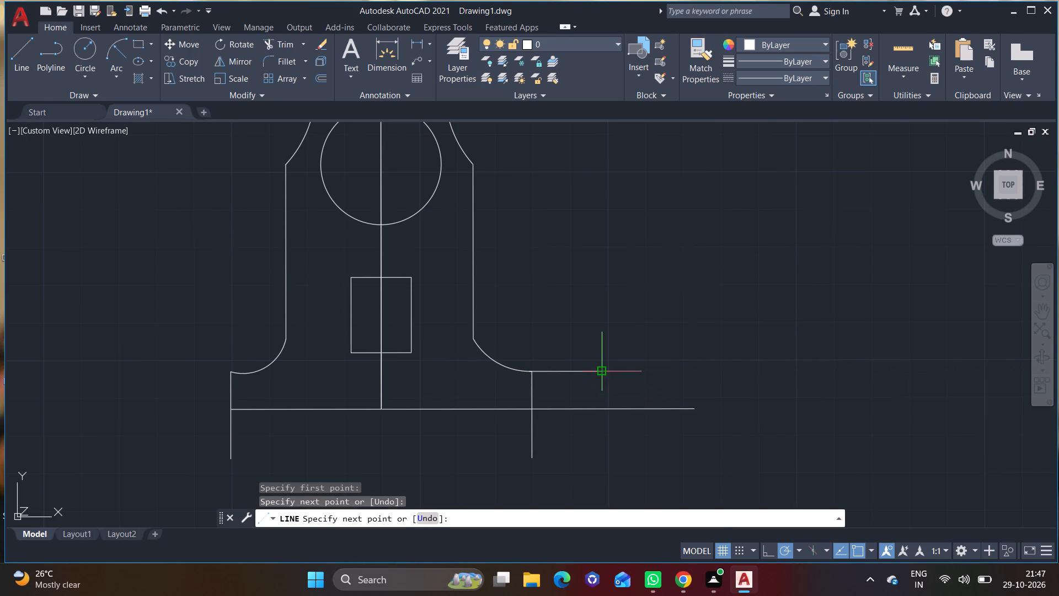
click(641, 385)
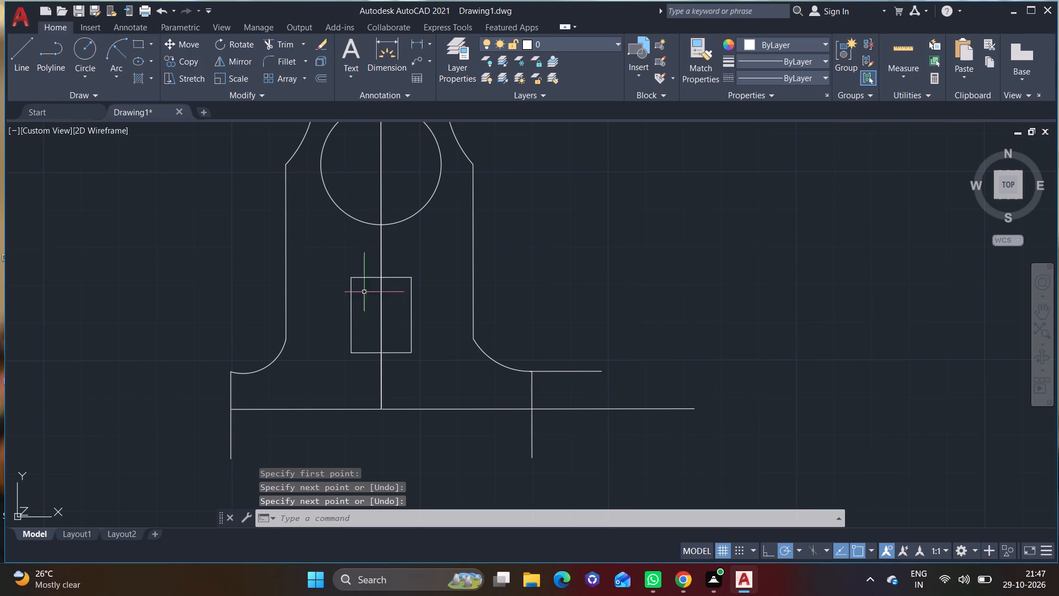
Draw short horizontal extension lines outward from the small rectangle's lower-left and lower-right corners.
click(20, 66)
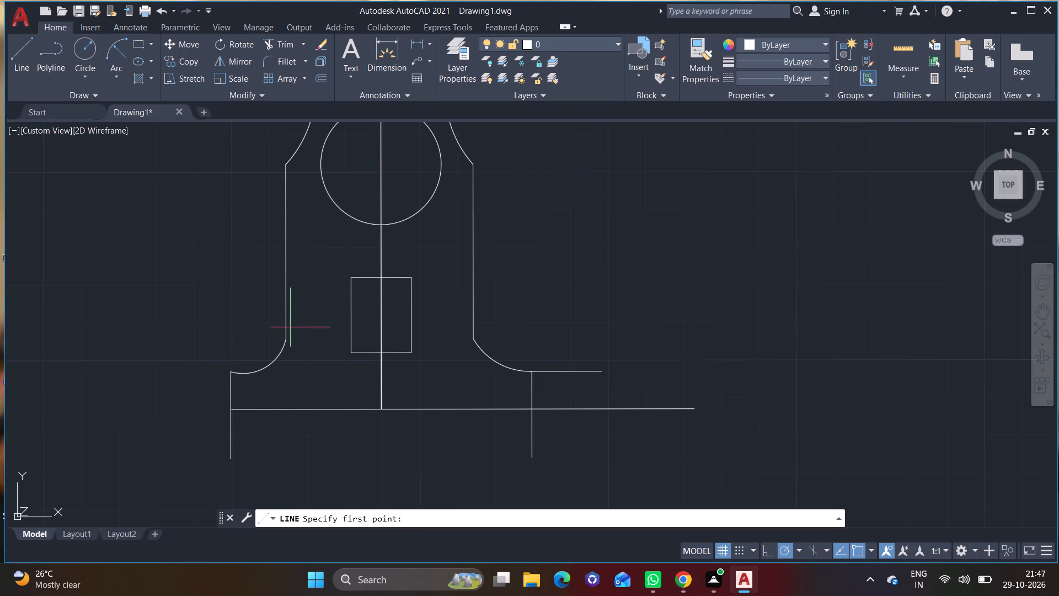
middle_drag(276, 325, 446, 300)
scroll(524, 331, up, 2)
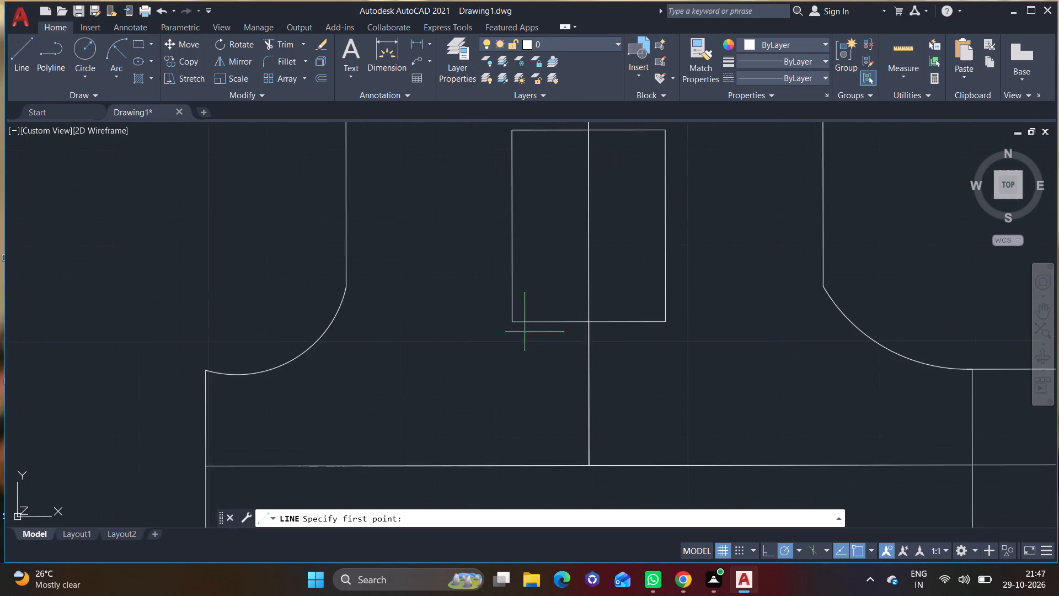
middle_drag(539, 340, 528, 294)
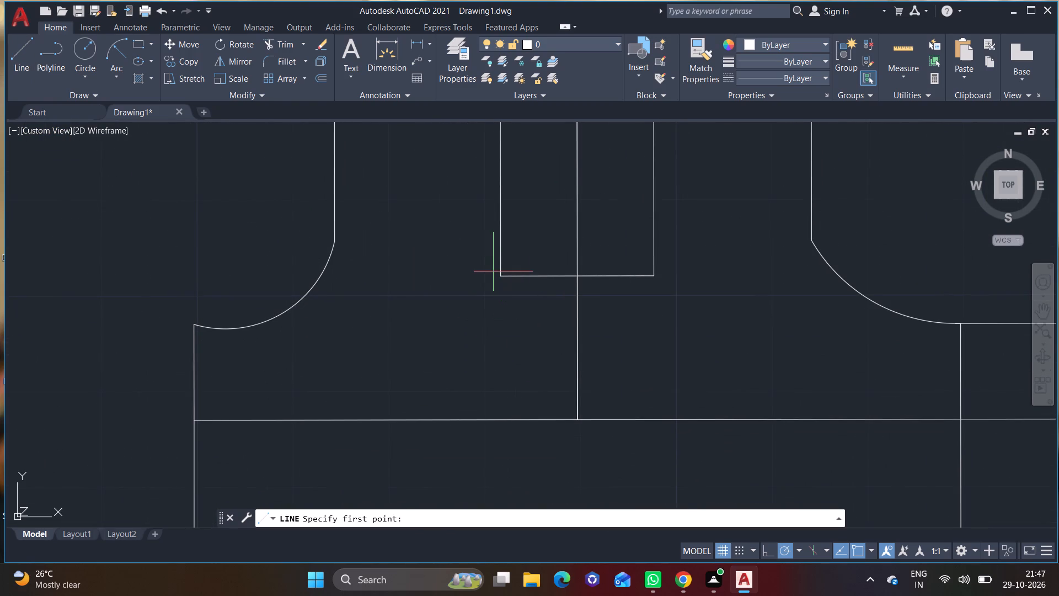
click(501, 276)
click(468, 276)
right_click(468, 276)
click(485, 288)
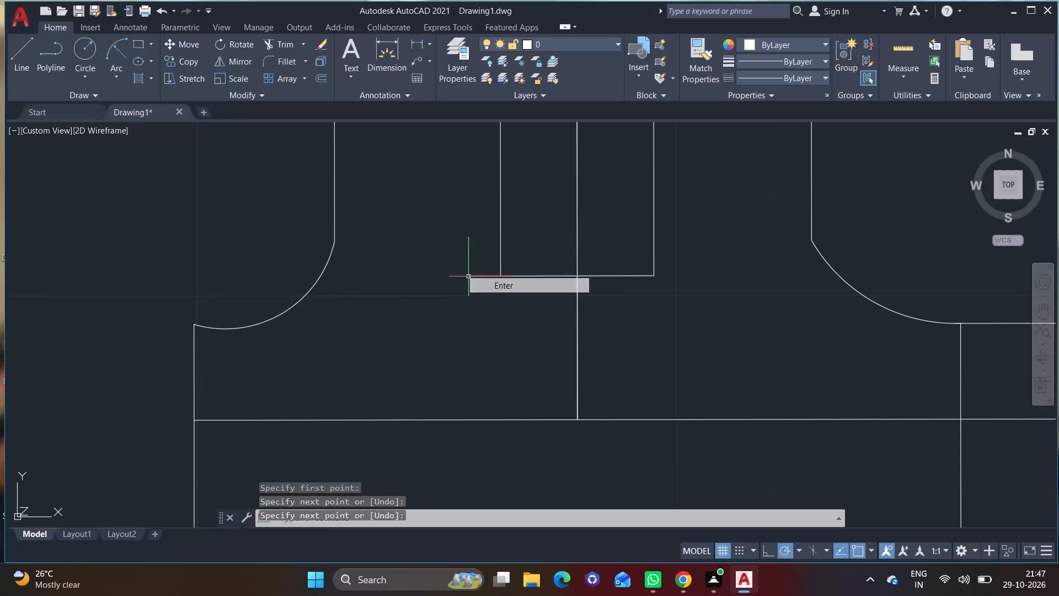
click(25, 57)
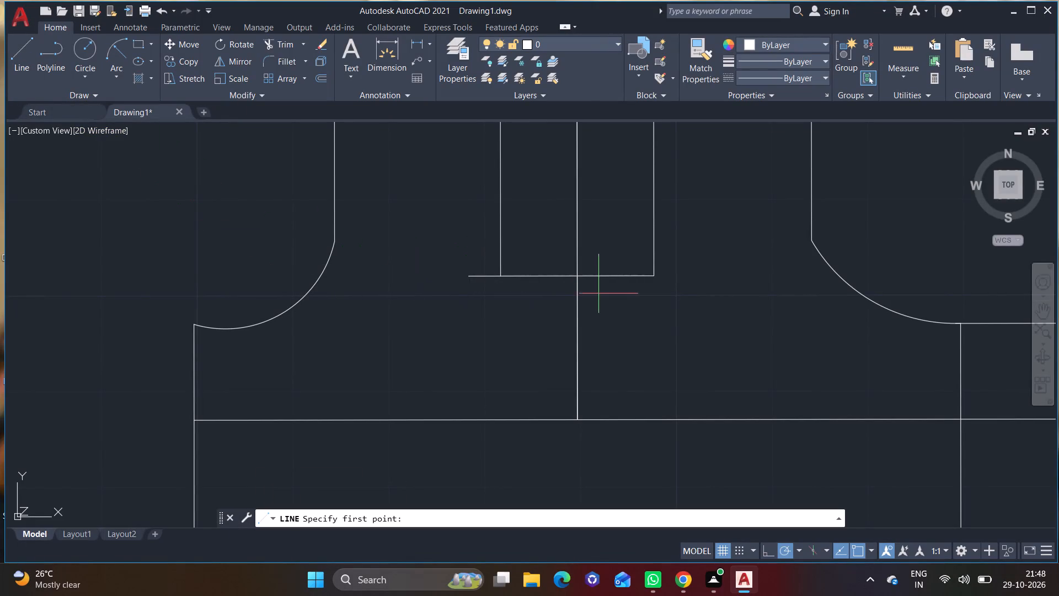
click(655, 278)
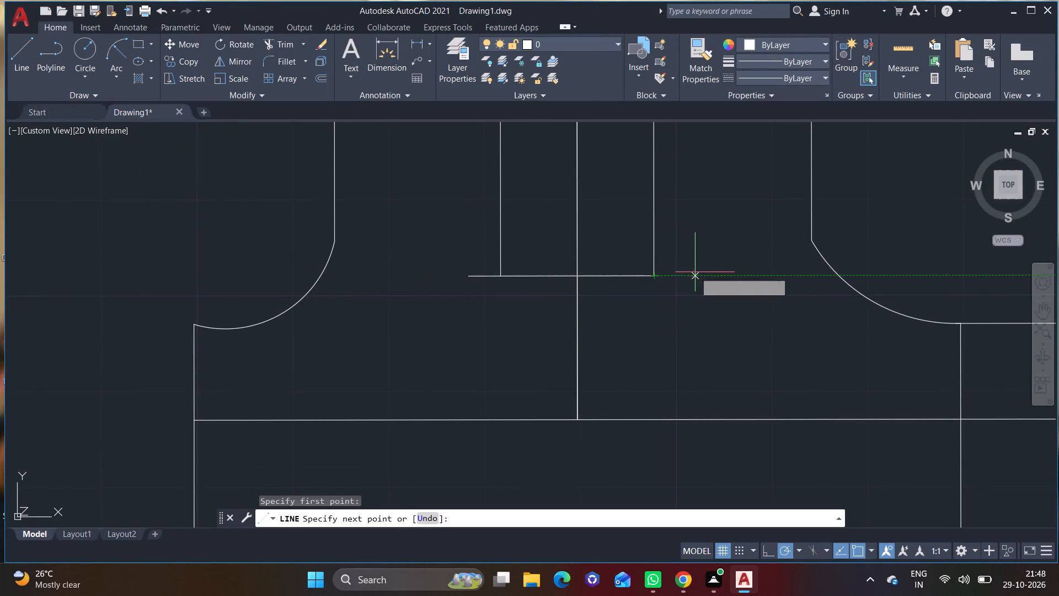
click(695, 272)
right_click(695, 272)
click(718, 281)
Draw a vertical line from the rectangle's lower-left extension line straight down to the base line.
click(13, 70)
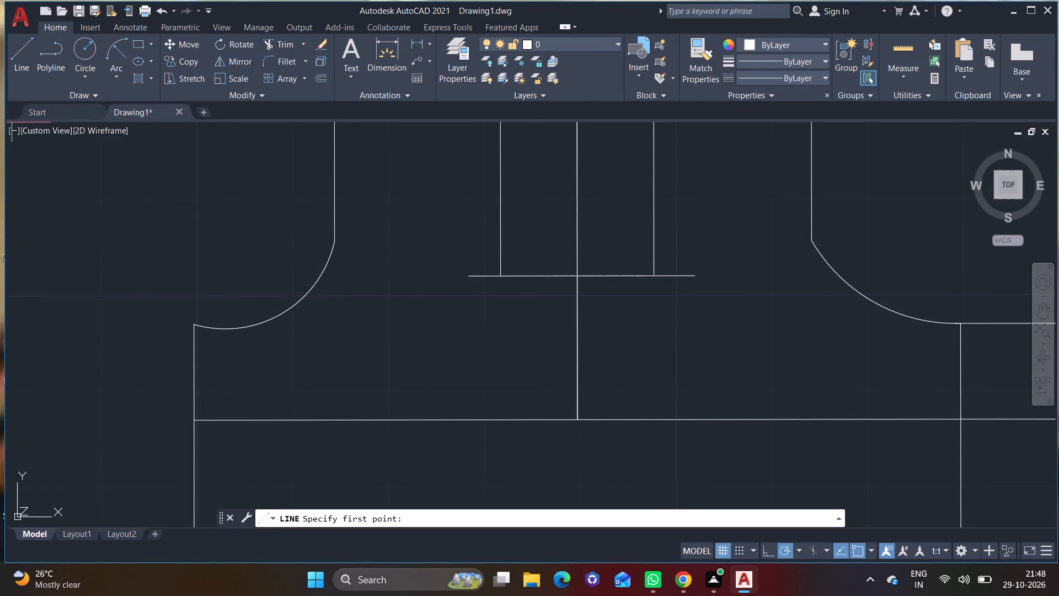
click(479, 277)
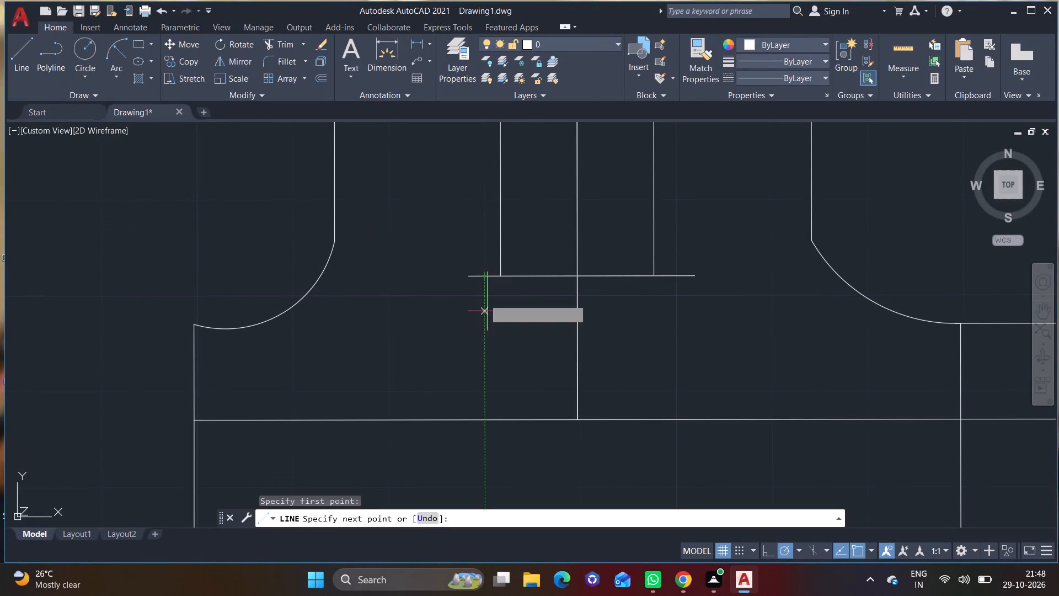
click(483, 421)
right_click(483, 421)
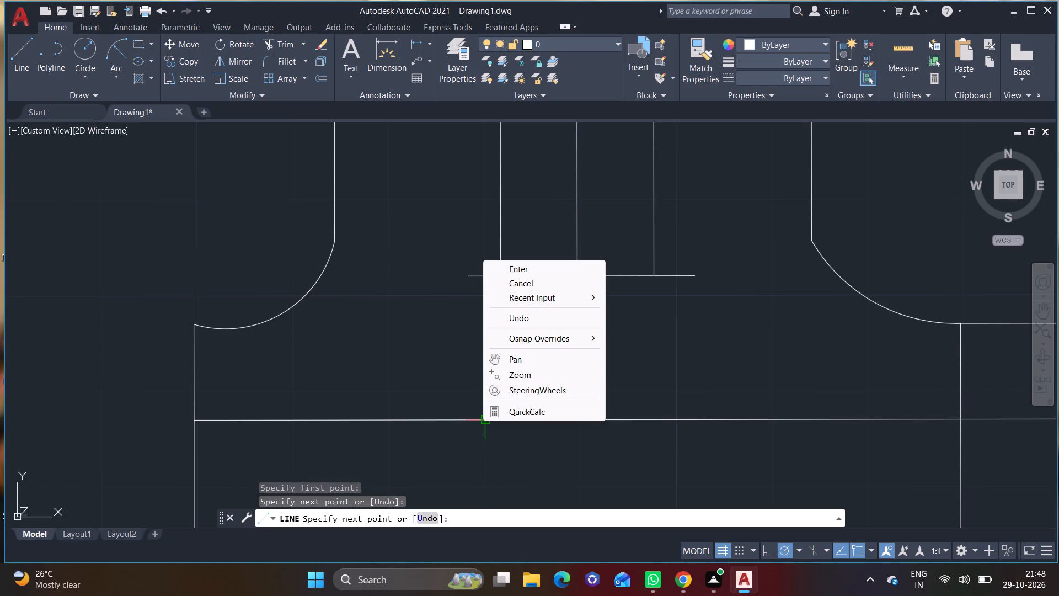
click(536, 268)
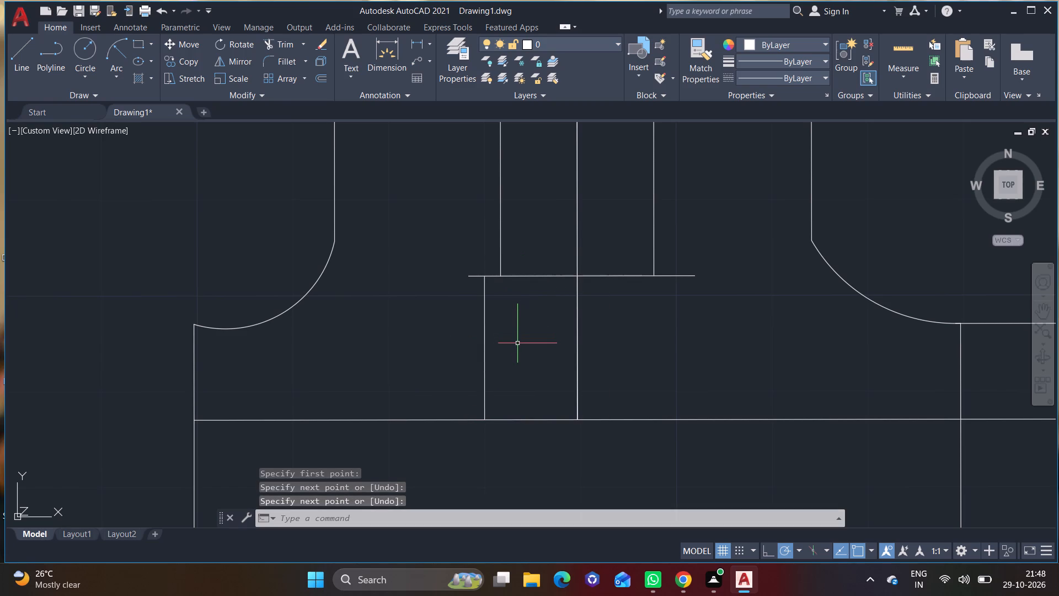
Draw a short vertical extension line upward from the rectangle's upper-left corner.
middle_drag(518, 358, 495, 292)
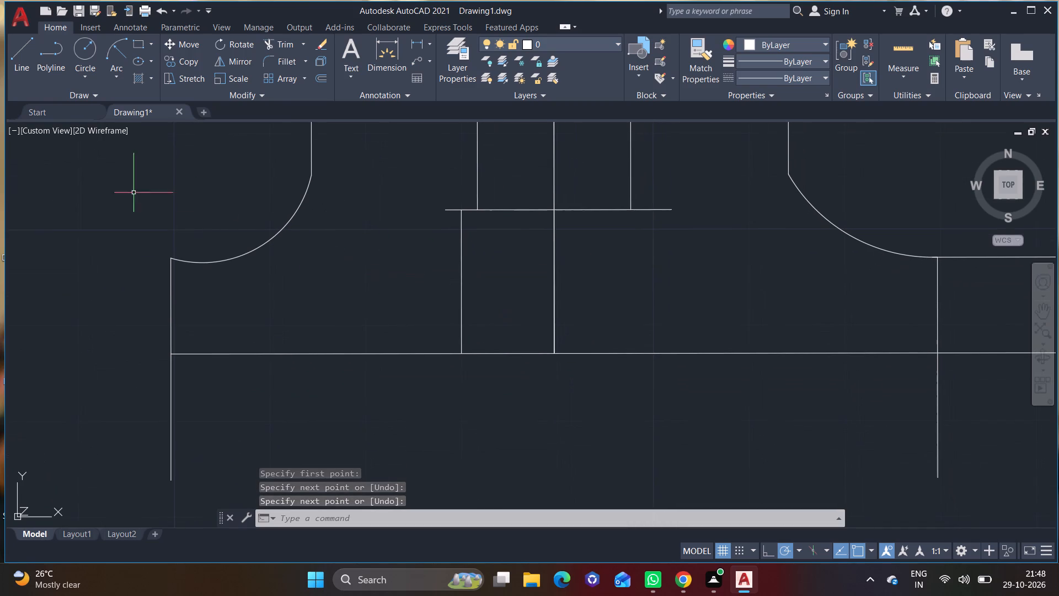
click(22, 67)
middle_drag(397, 310, 382, 429)
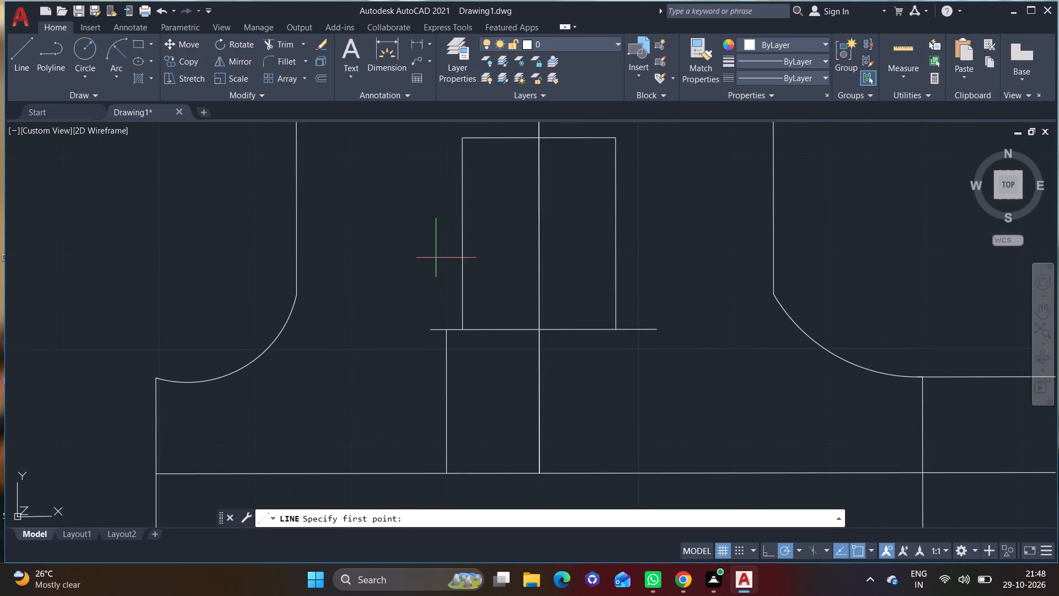
middle_drag(438, 237, 393, 445)
click(415, 344)
click(415, 301)
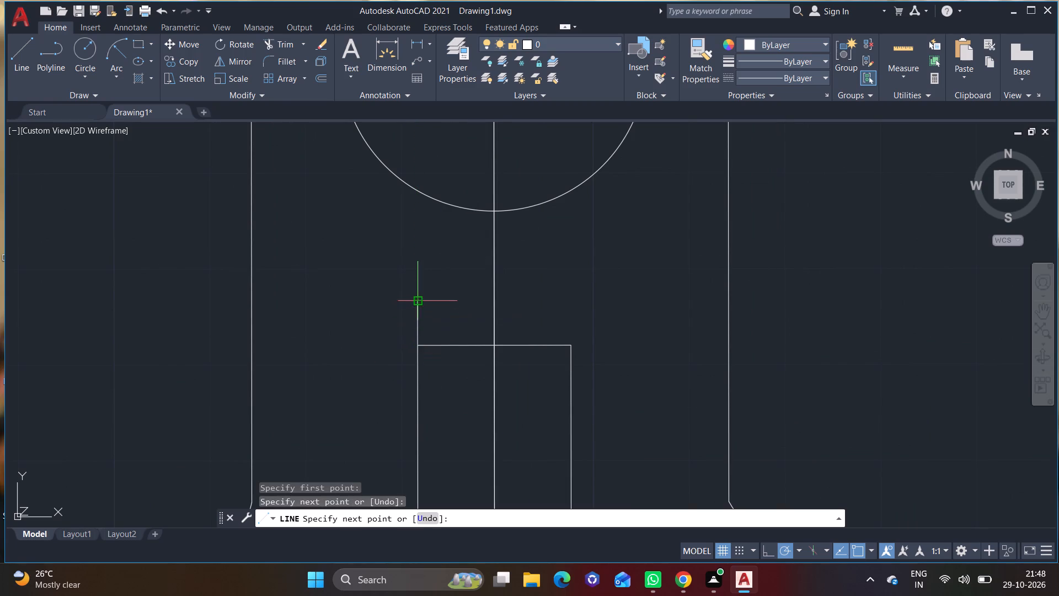
right_click(415, 301)
click(440, 308)
Draw a vertical extension line about 5 inches long upward from the small rectangle's upper-right corner.
click(33, 46)
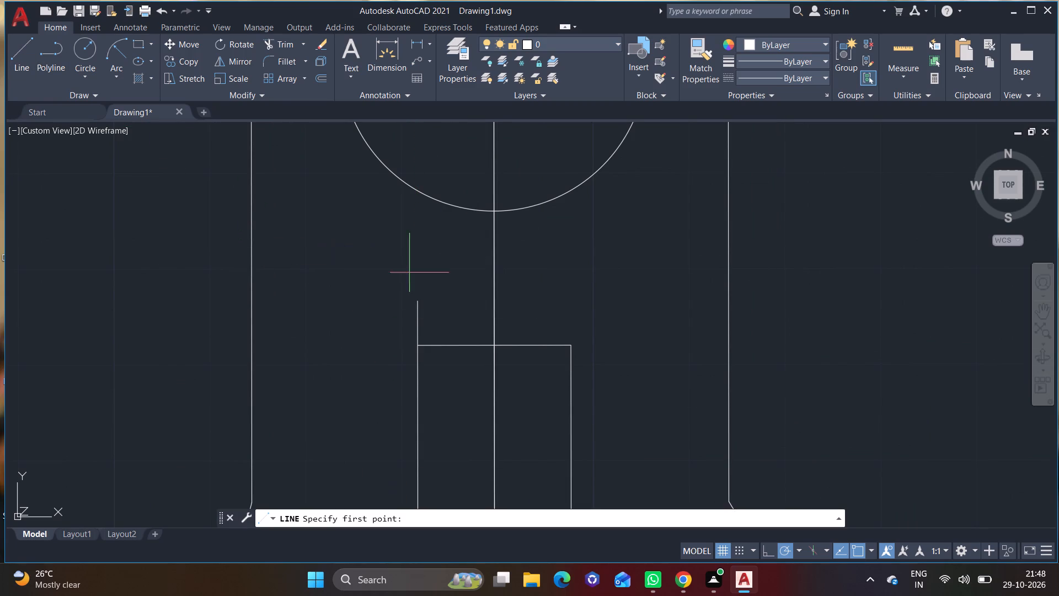
click(568, 347)
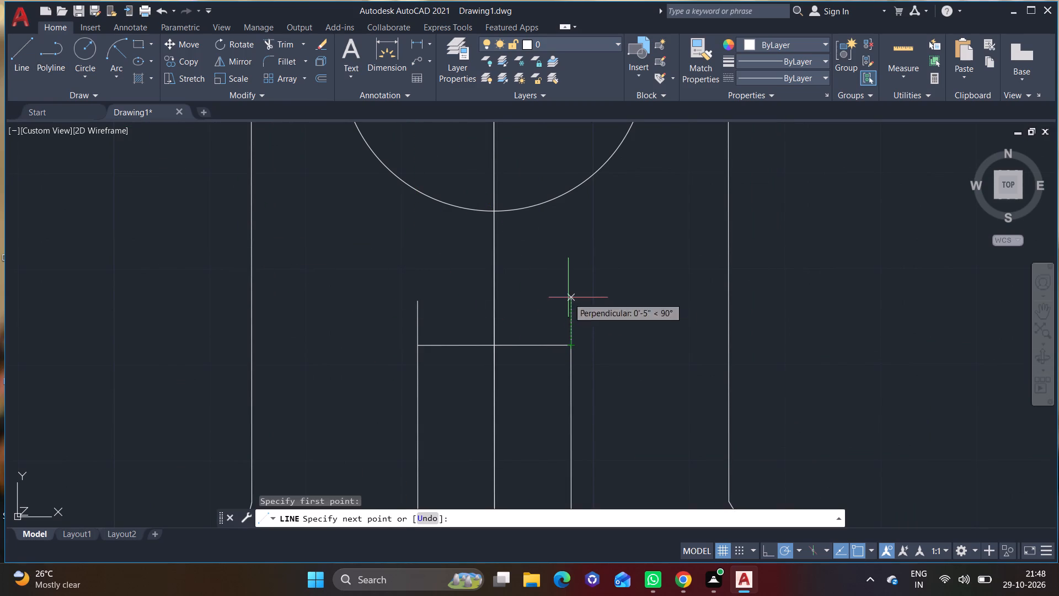
click(568, 297)
right_click(568, 297)
click(606, 311)
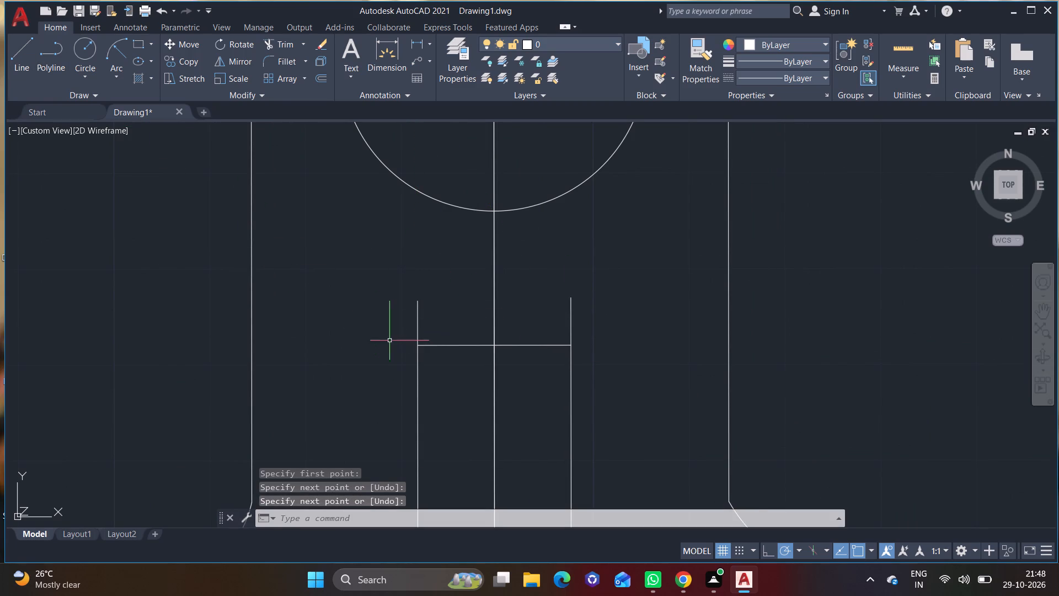
Draw short horizontal lines outward from the two vertical extension lines above the rectangle's upper corners, one on each side.
middle_drag(391, 340, 393, 308)
click(25, 70)
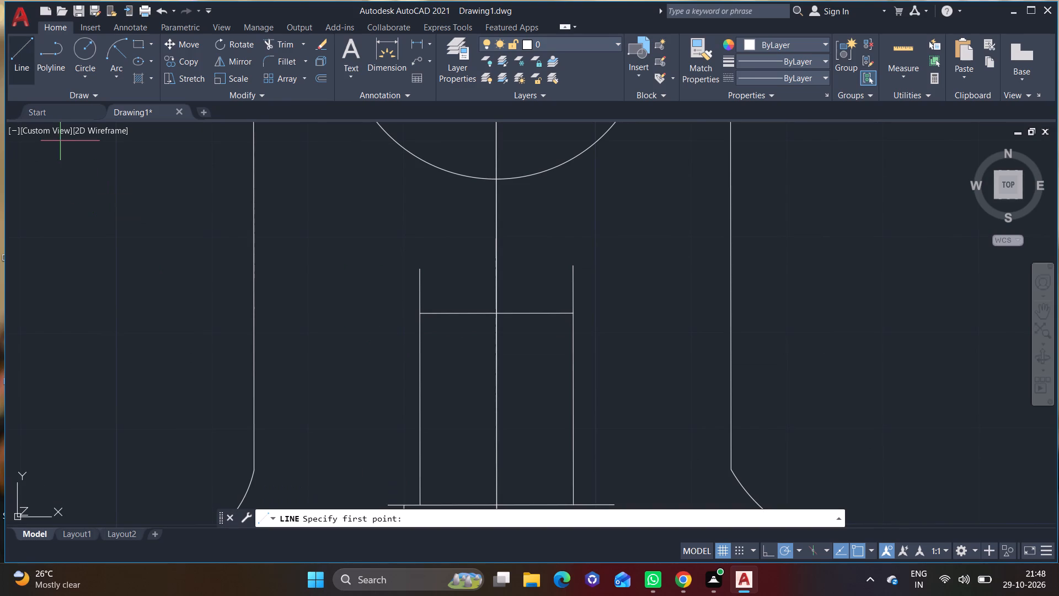
click(576, 289)
click(620, 287)
right_click(620, 287)
click(652, 297)
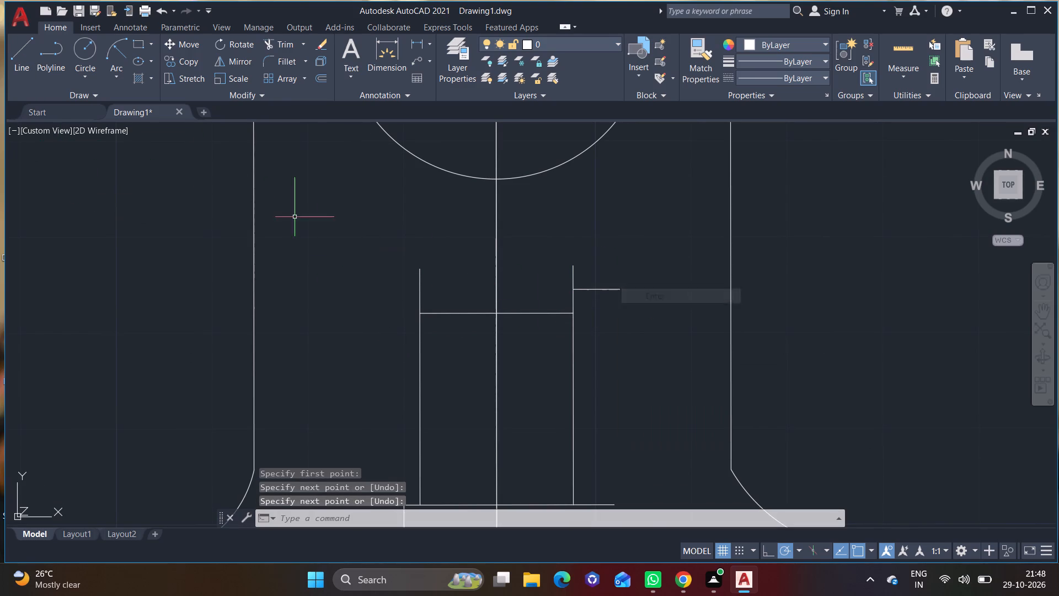
click(23, 62)
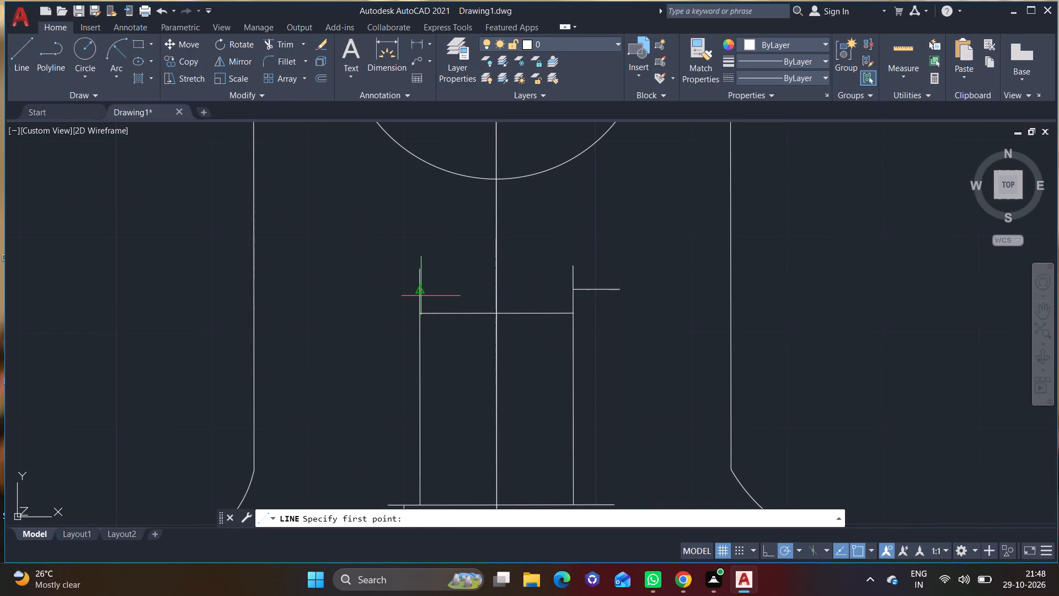
click(421, 294)
click(376, 292)
right_click(376, 292)
click(394, 299)
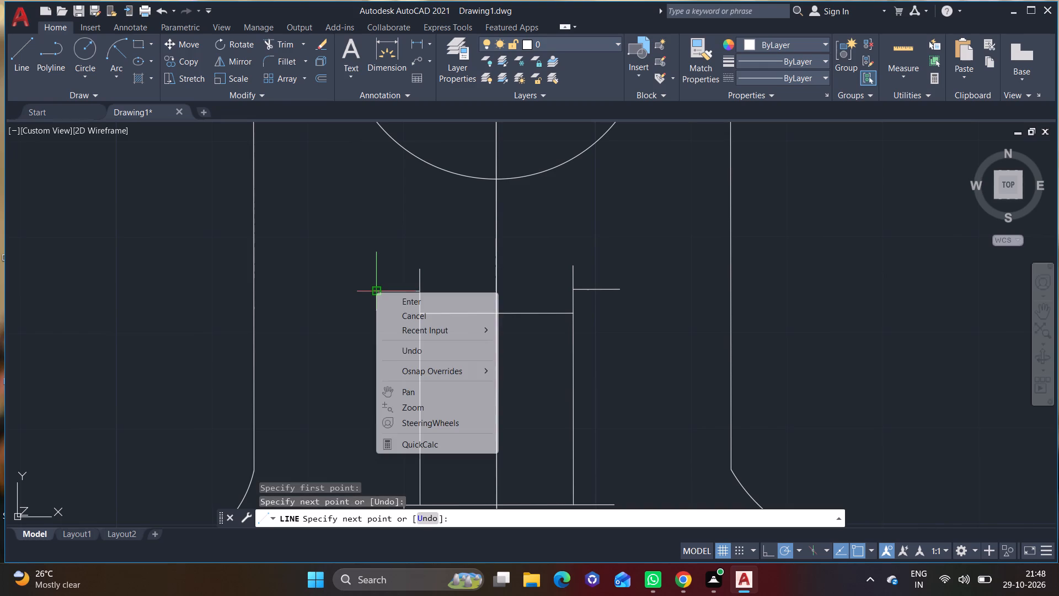
Draw a short horizontal extension line outward from the small rectangle's upper-right corner.
scroll(444, 353, down, 1)
middle_drag(462, 379, 466, 271)
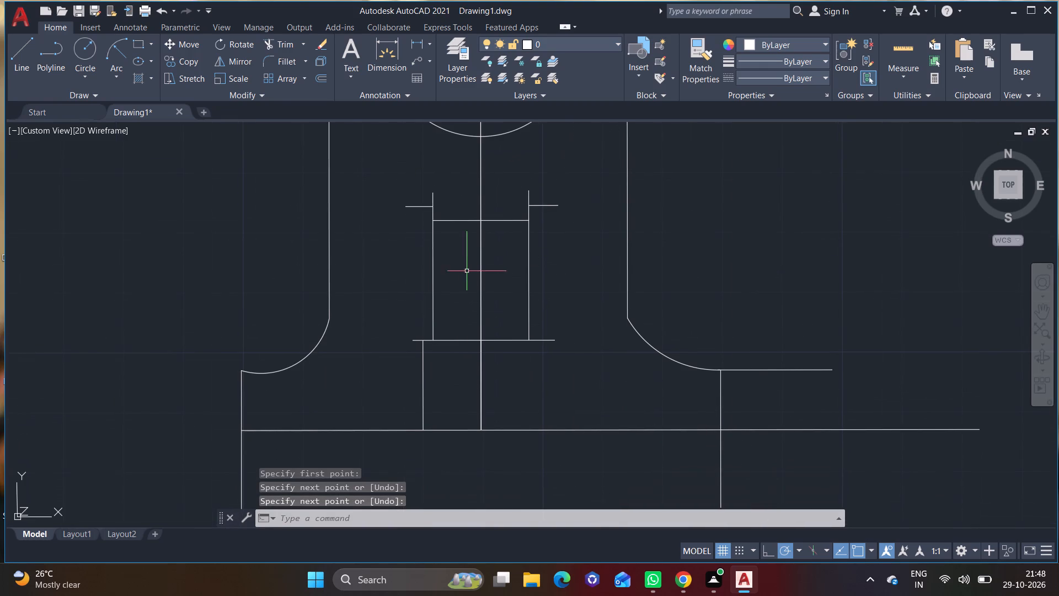
middle_drag(485, 300, 490, 344)
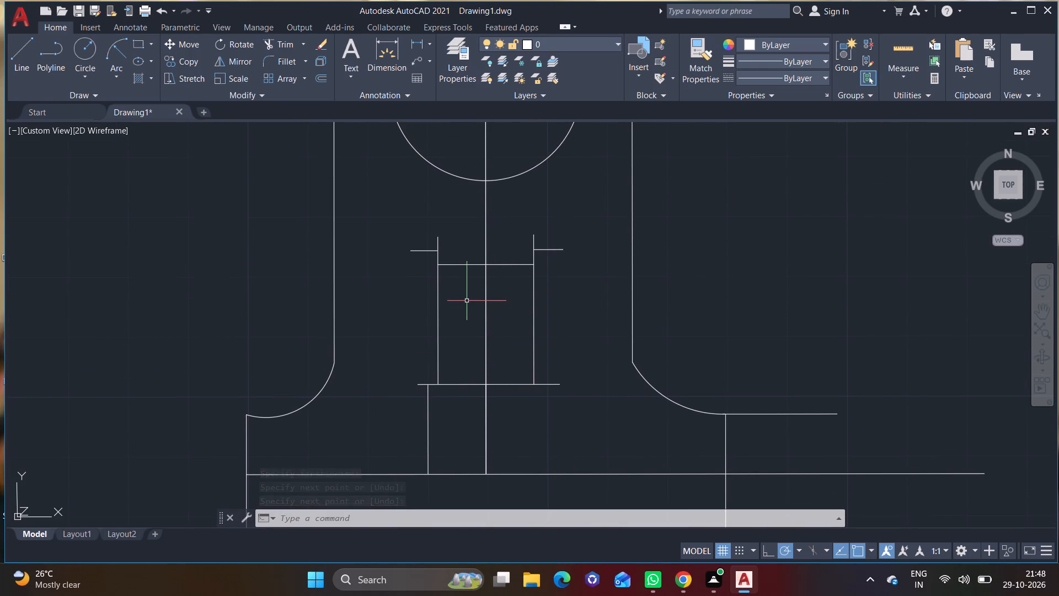
click(22, 62)
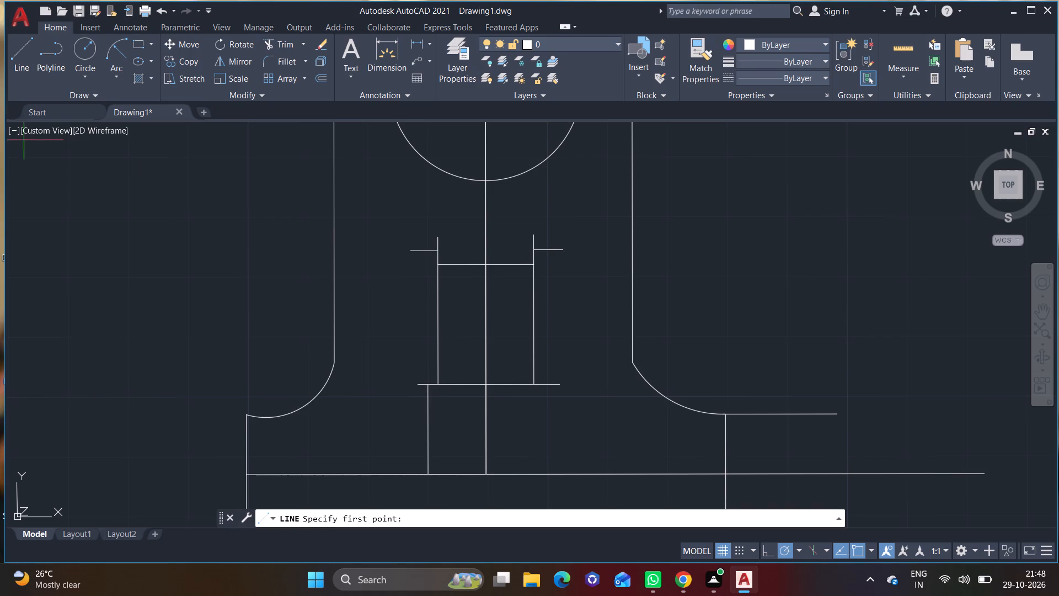
scroll(534, 286, up, 1)
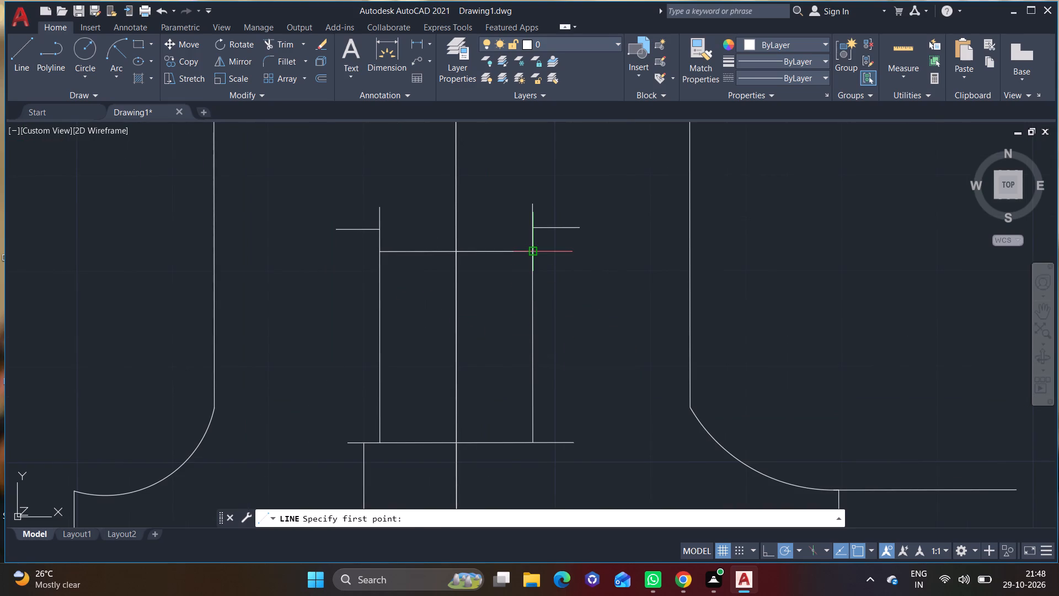
click(534, 253)
click(576, 254)
right_click(576, 254)
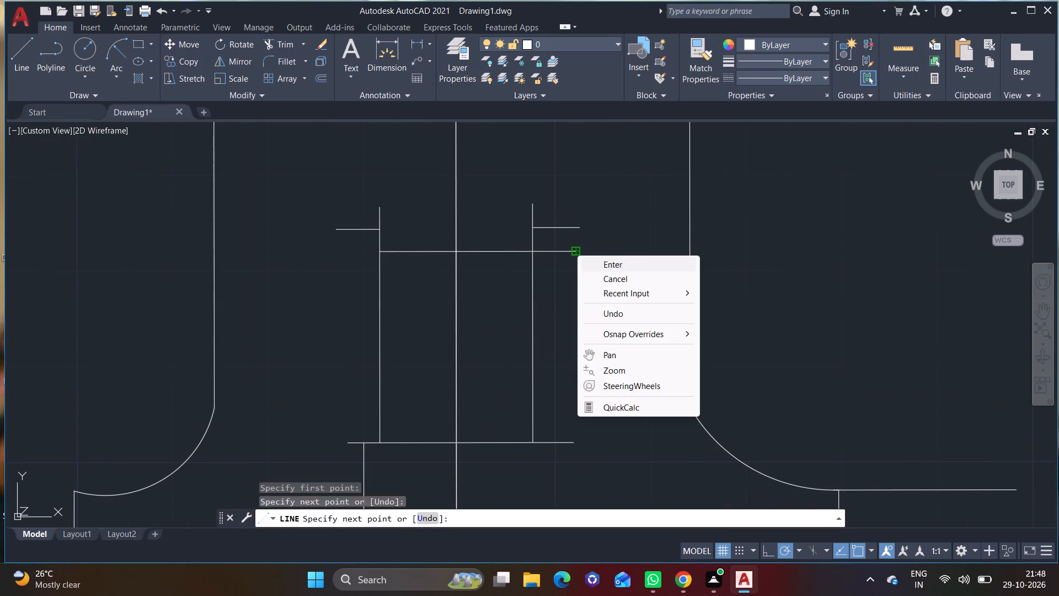
click(600, 265)
Draw a vertical line beside the rectangle's right side, from its lower-right extension line up to its upper-right extension line.
click(23, 62)
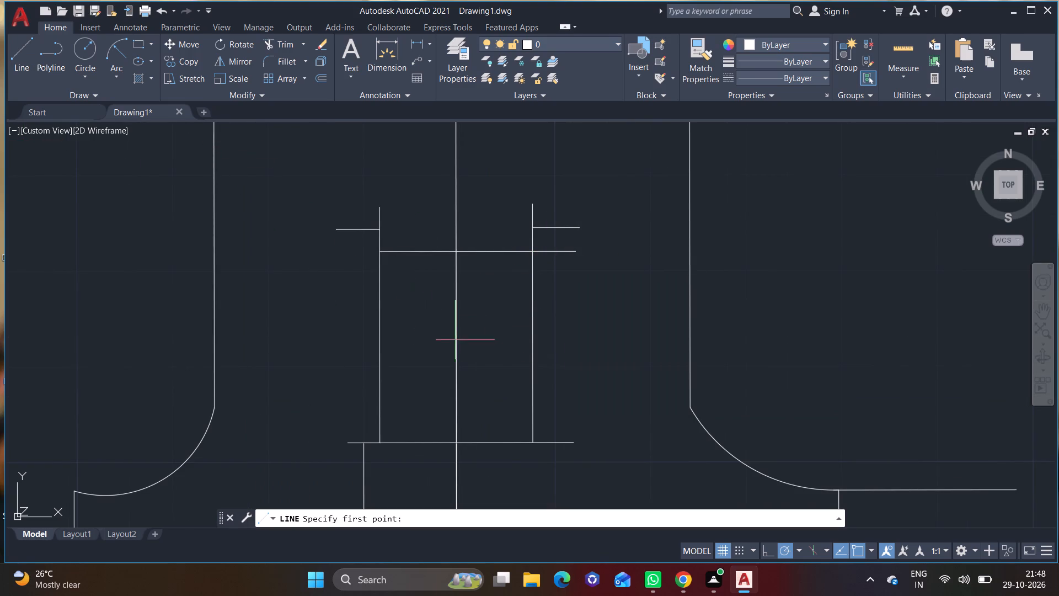
click(556, 445)
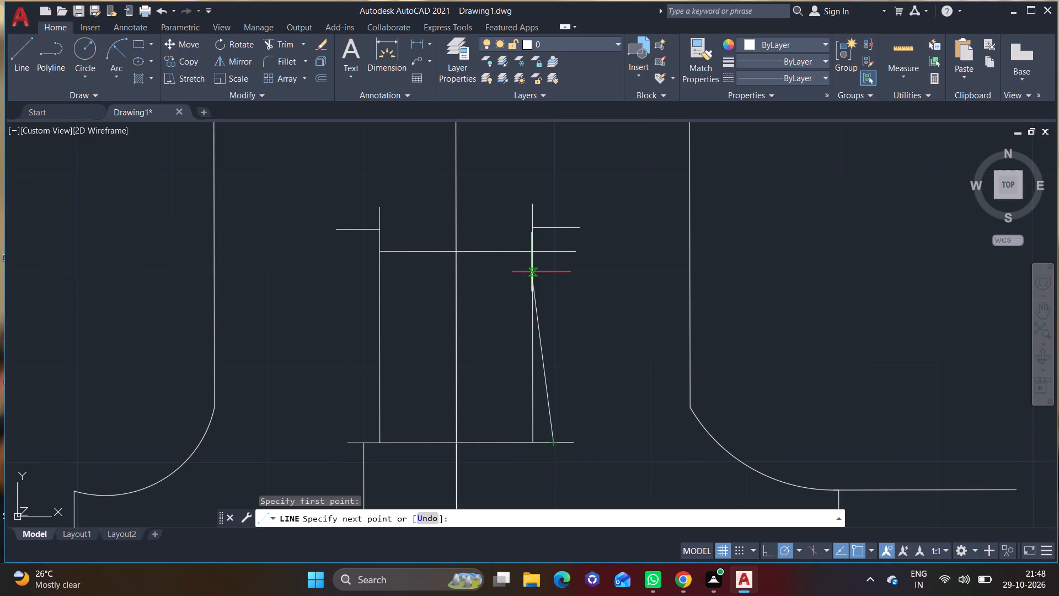
click(550, 251)
right_click(550, 251)
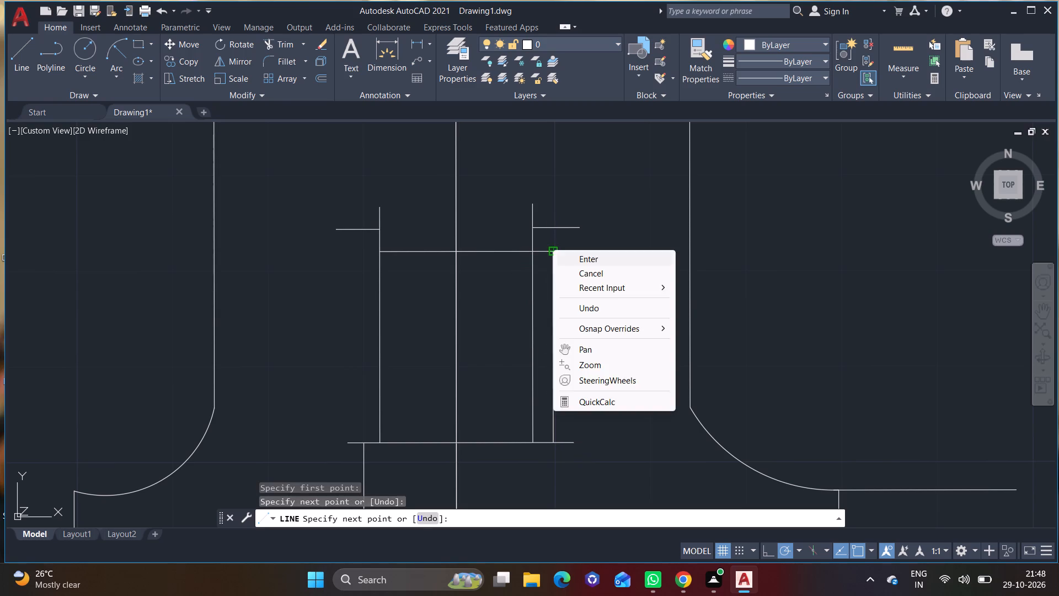
click(575, 259)
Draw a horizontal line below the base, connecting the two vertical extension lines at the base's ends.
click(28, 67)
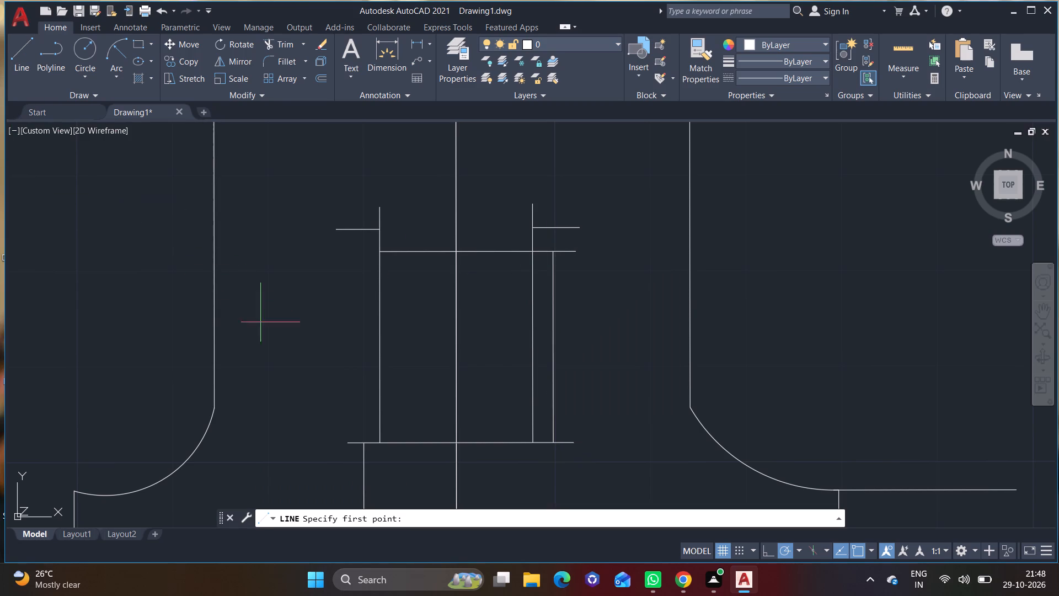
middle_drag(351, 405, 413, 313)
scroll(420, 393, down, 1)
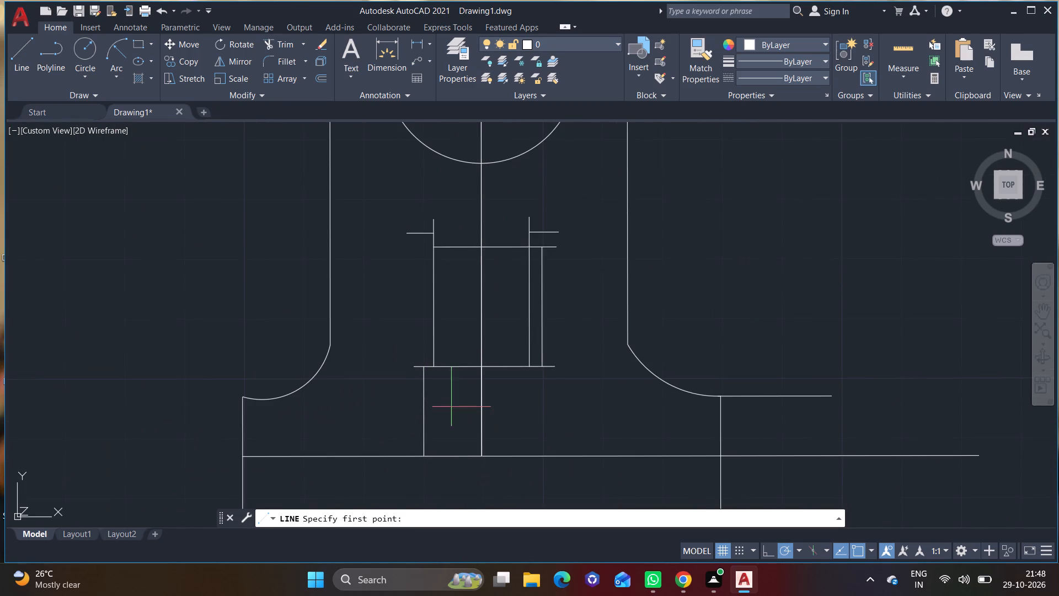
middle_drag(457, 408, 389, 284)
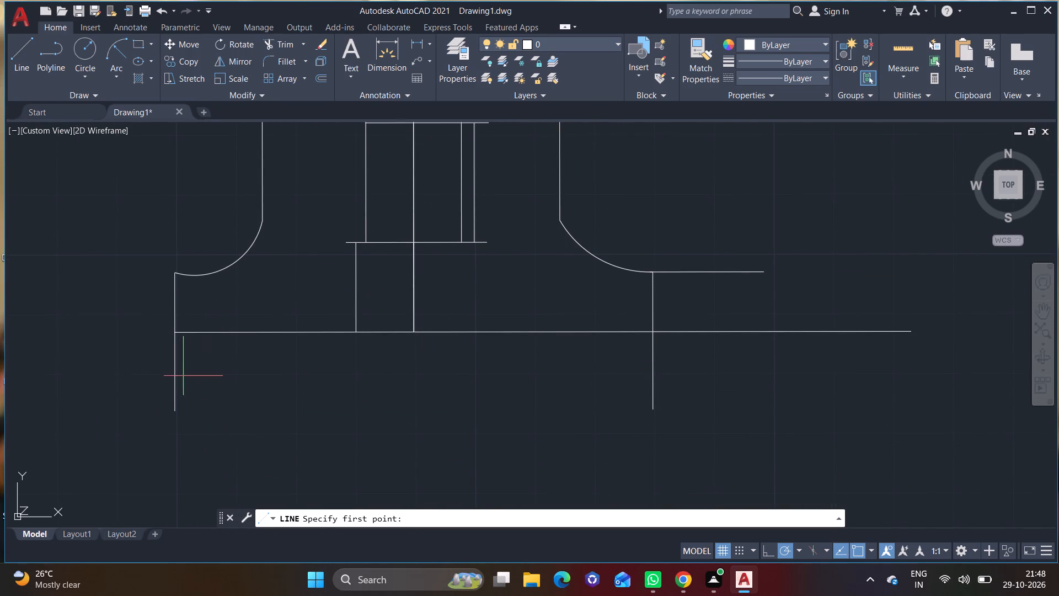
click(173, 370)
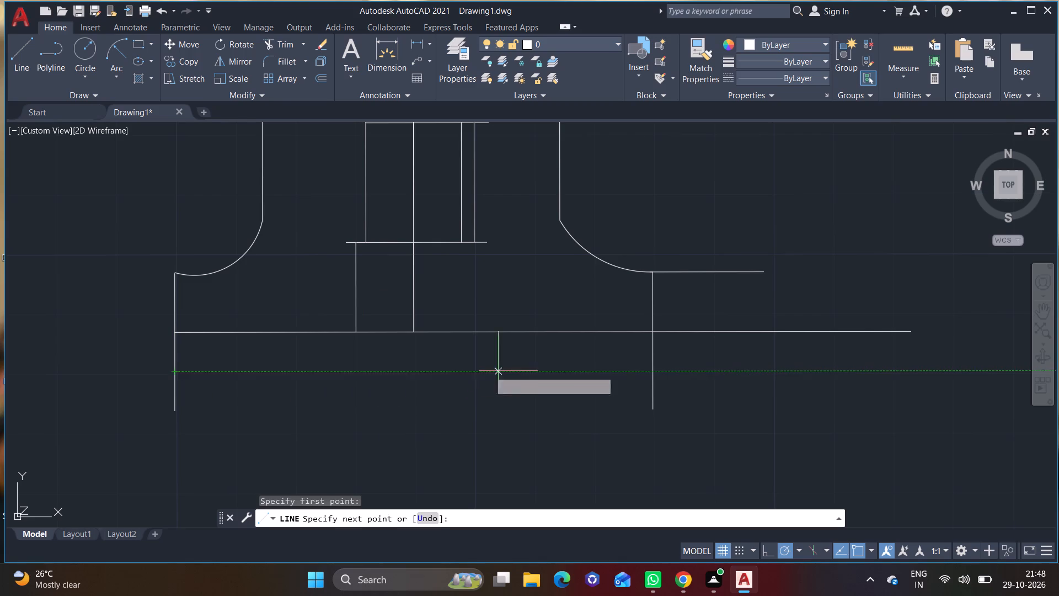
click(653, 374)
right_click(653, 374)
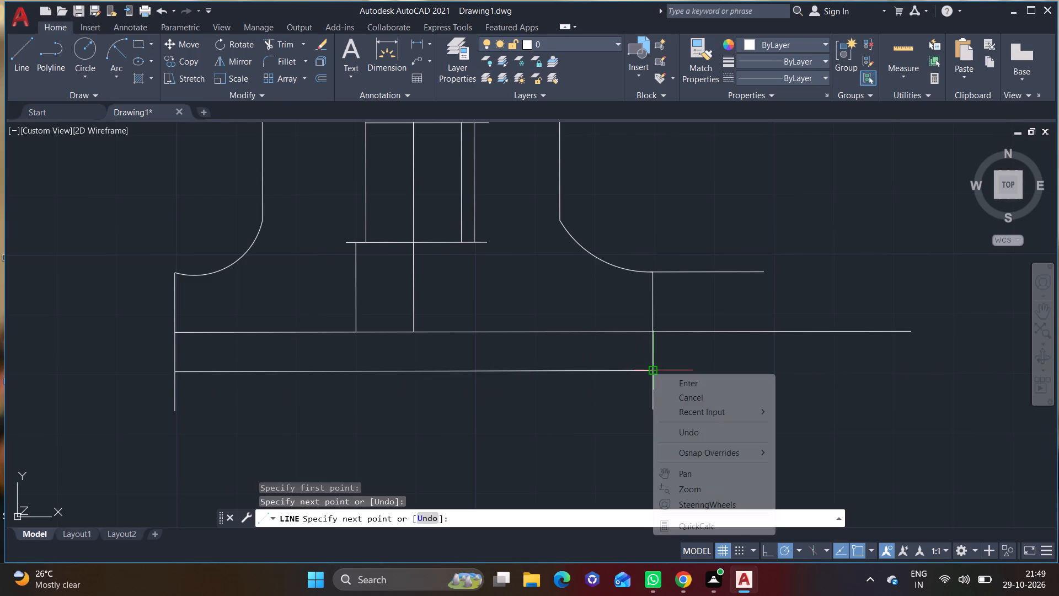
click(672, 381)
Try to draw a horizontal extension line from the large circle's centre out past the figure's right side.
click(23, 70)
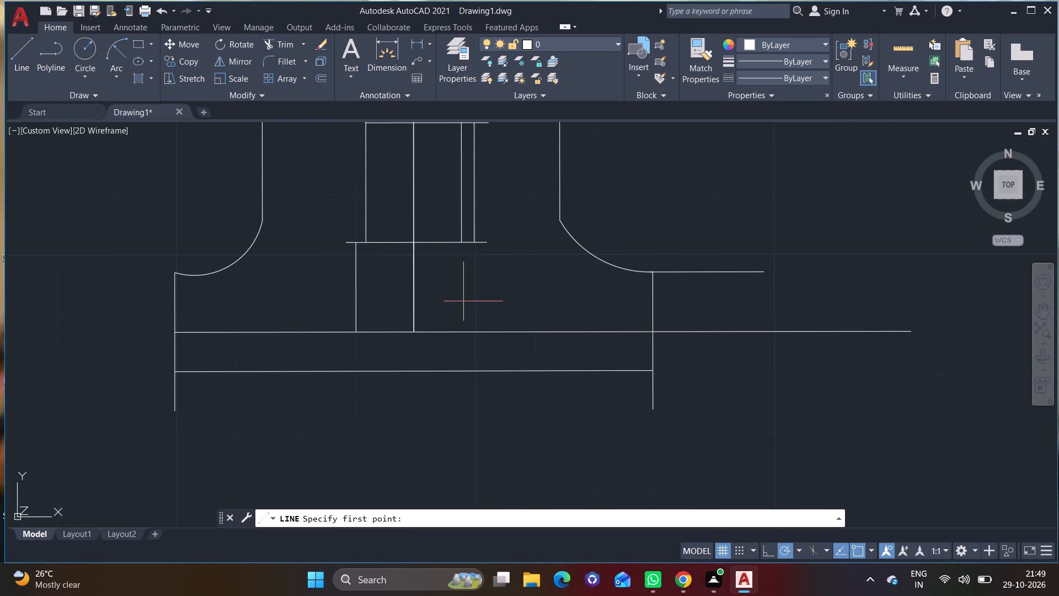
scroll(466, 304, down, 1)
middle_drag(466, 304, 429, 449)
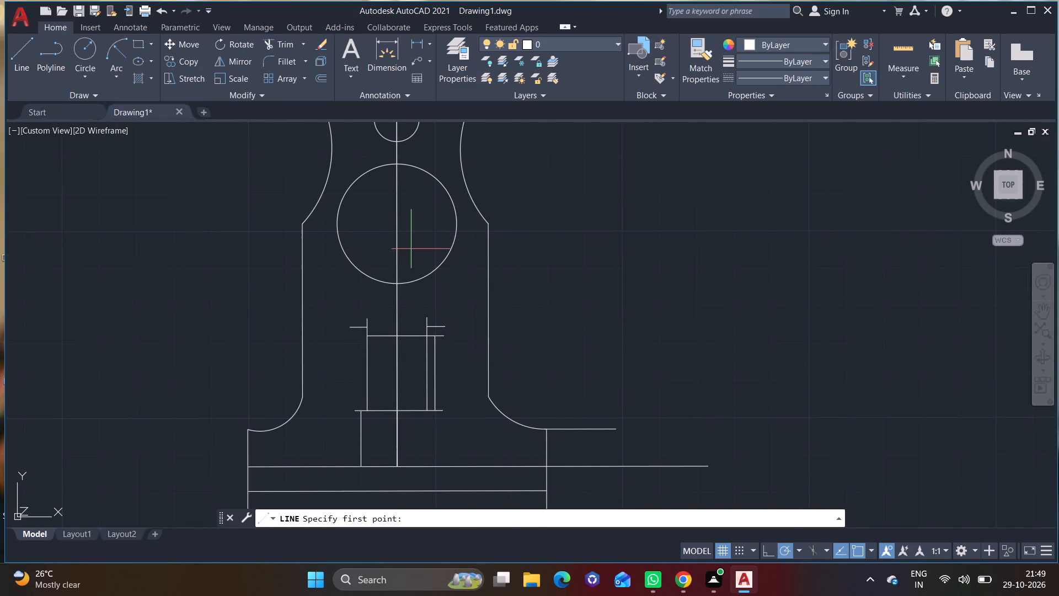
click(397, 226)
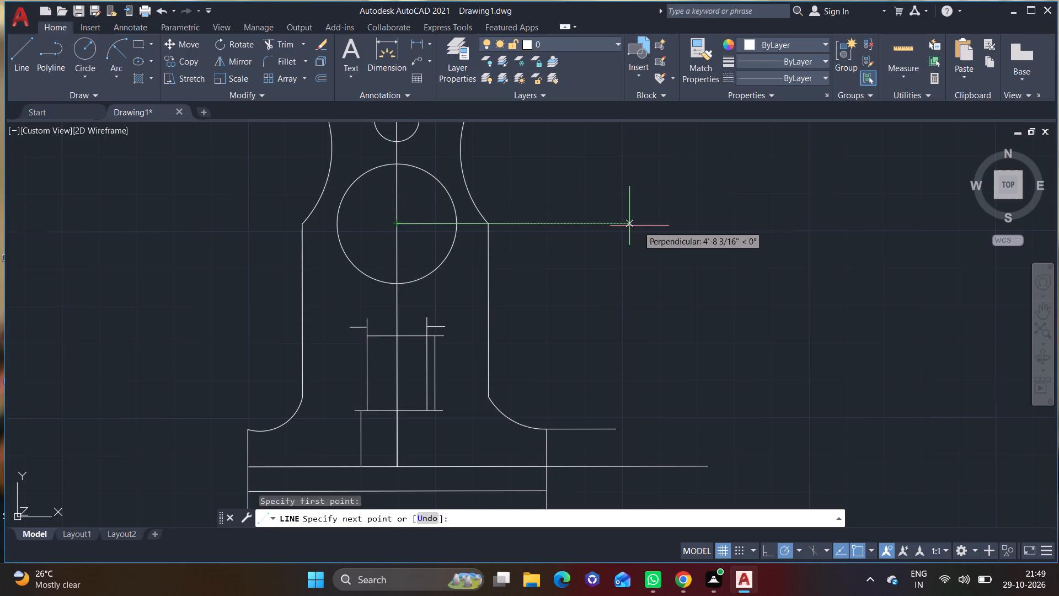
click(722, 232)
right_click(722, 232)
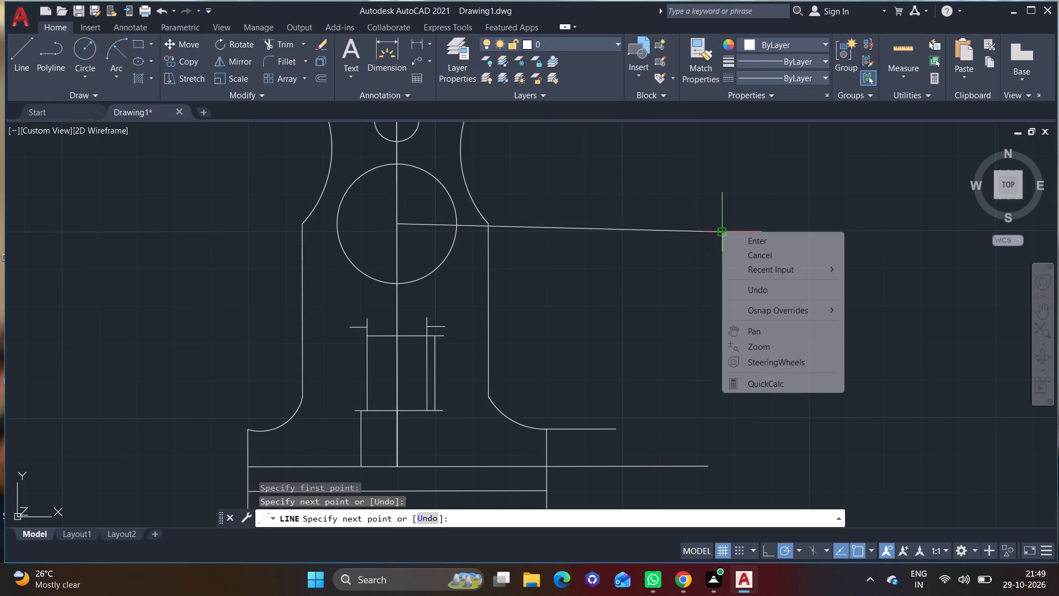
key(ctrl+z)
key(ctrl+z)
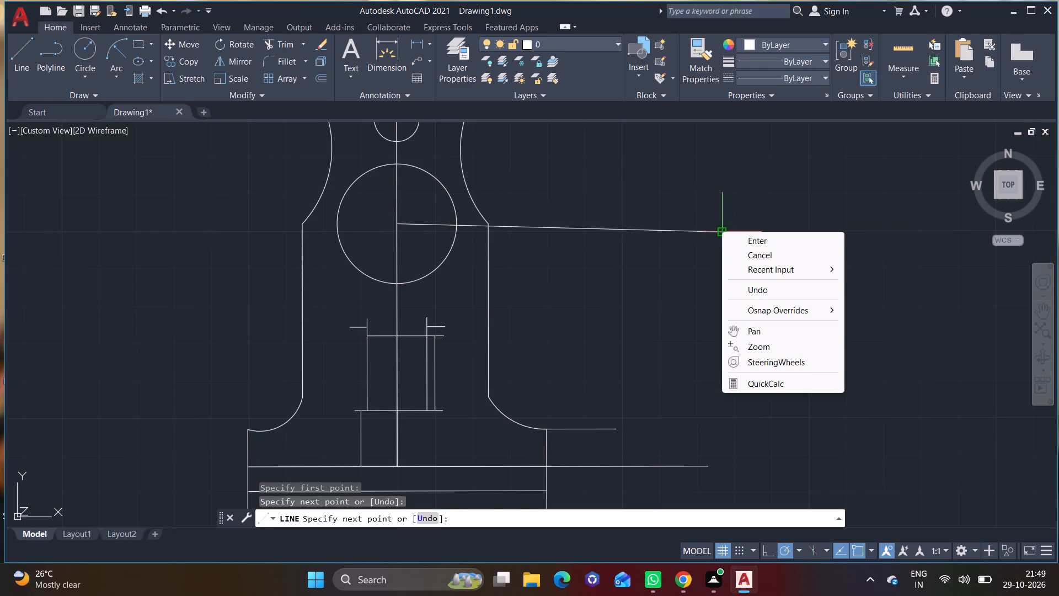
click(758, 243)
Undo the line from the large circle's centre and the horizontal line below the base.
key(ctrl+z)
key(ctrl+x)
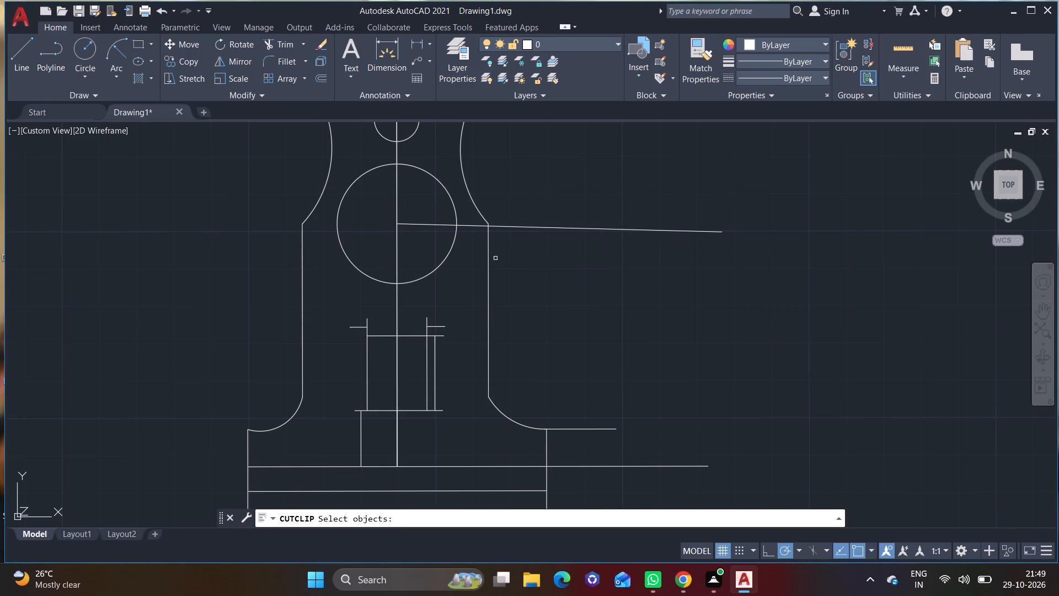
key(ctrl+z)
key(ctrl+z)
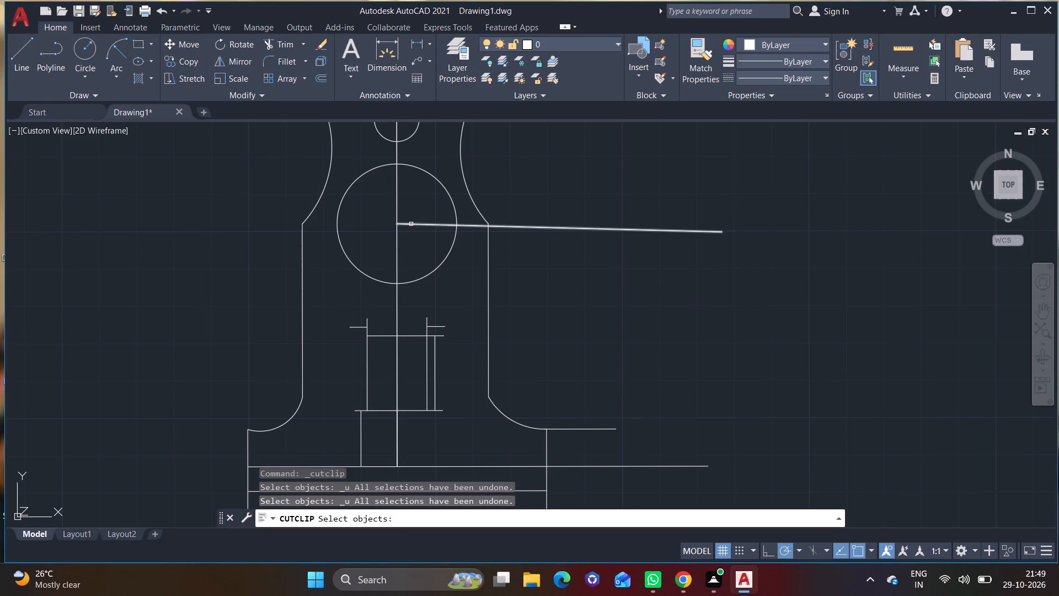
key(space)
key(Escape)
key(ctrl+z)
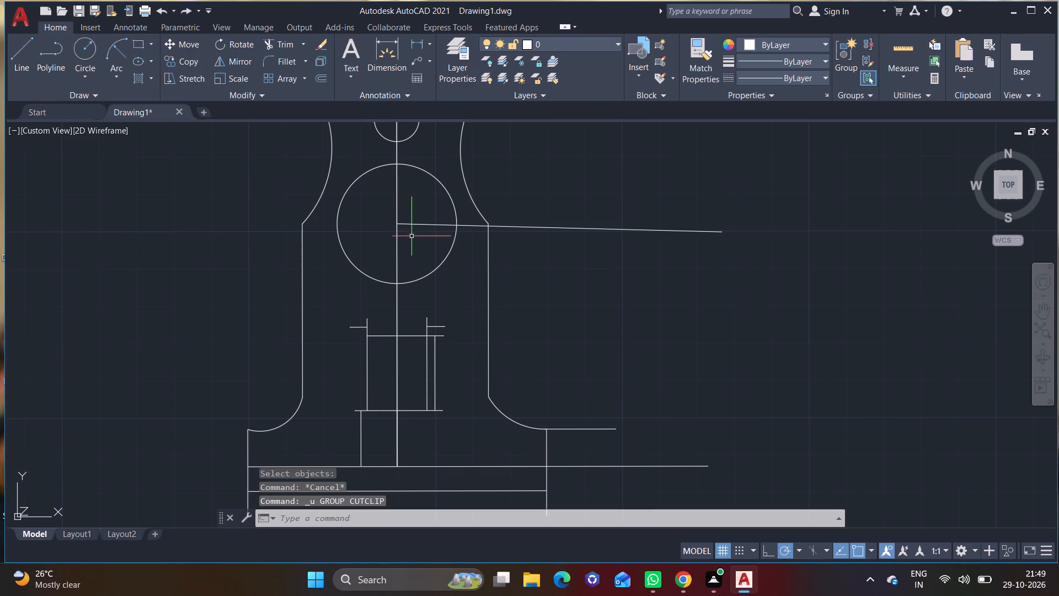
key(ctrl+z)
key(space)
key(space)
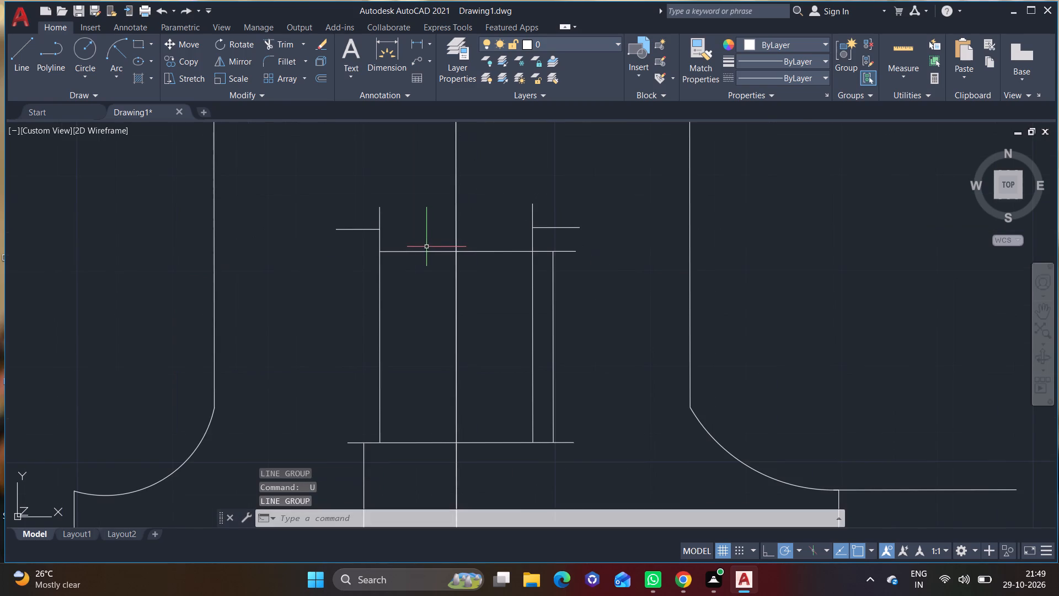
Redraw the horizontal line below the base between the left and right vertical extension lines.
scroll(489, 290, down, 3)
middle_drag(525, 347, 516, 402)
scroll(493, 305, up, 1)
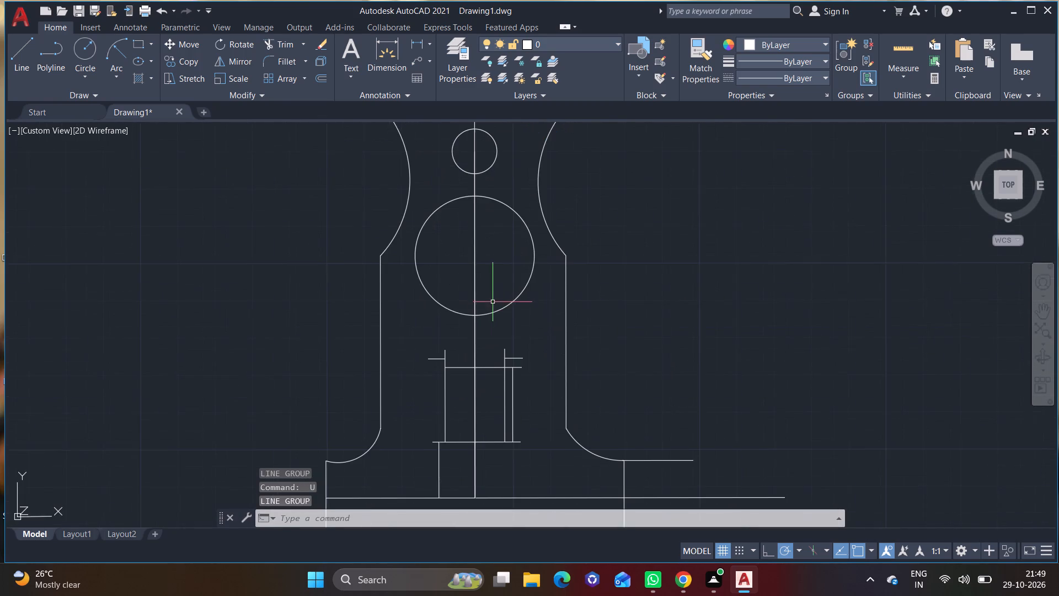
middle_drag(493, 302, 469, 323)
click(23, 68)
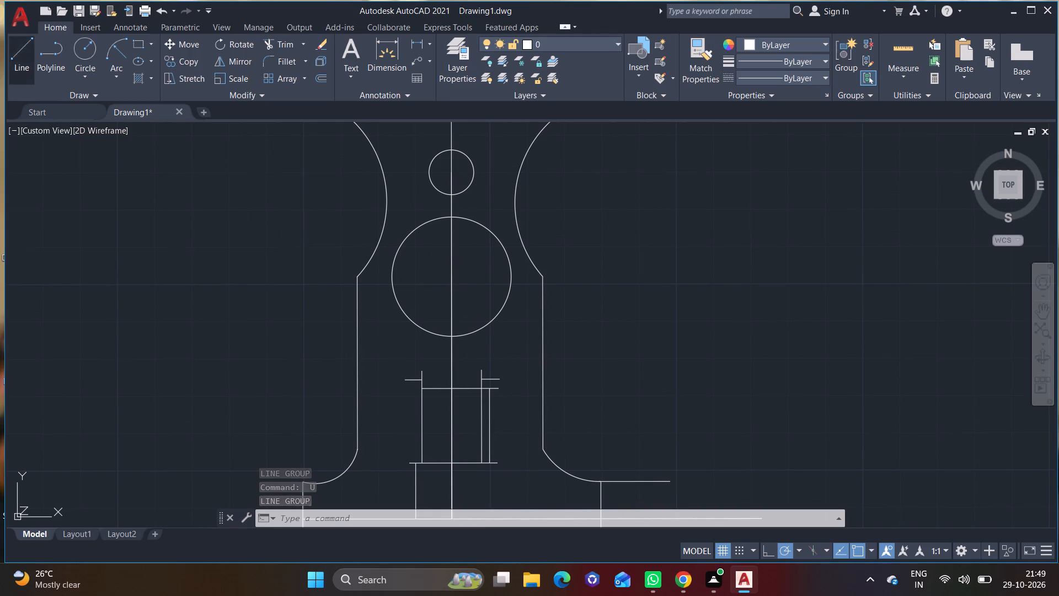
middle_drag(443, 305, 446, 195)
scroll(363, 421, up, 2)
click(211, 451)
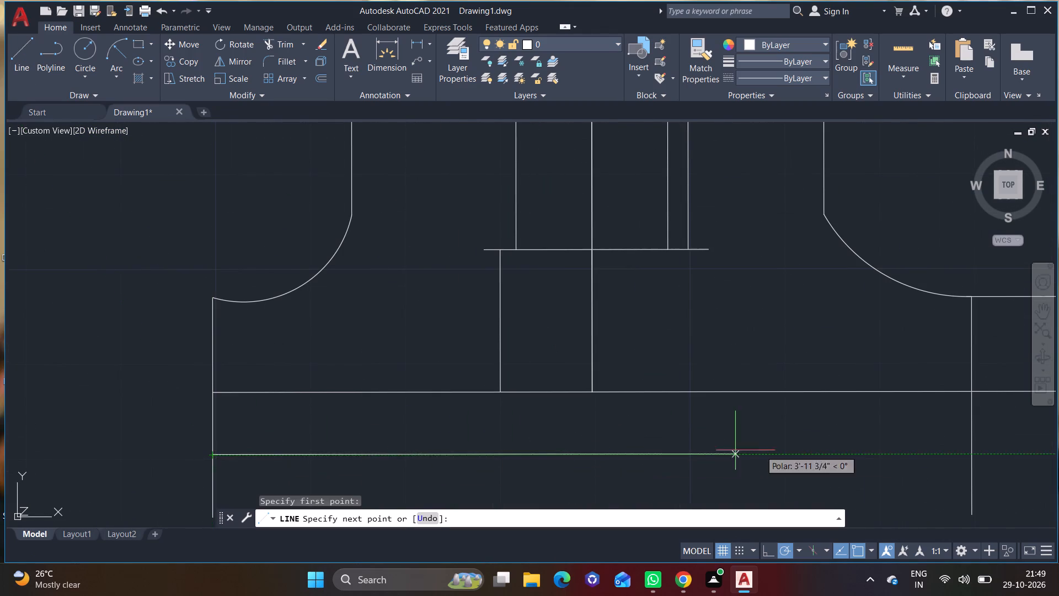
click(970, 454)
right_click(970, 454)
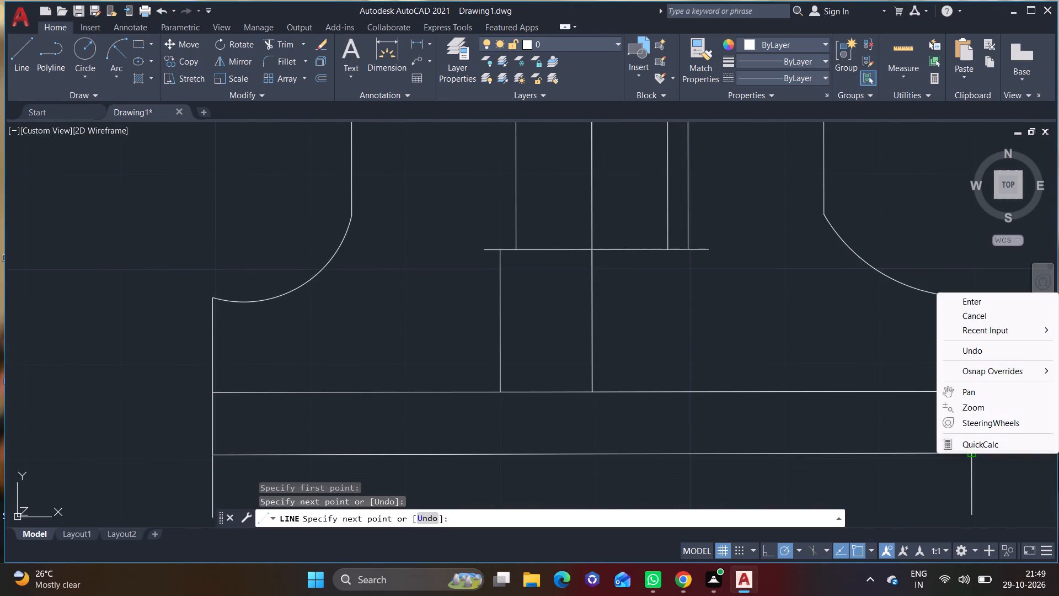
click(962, 305)
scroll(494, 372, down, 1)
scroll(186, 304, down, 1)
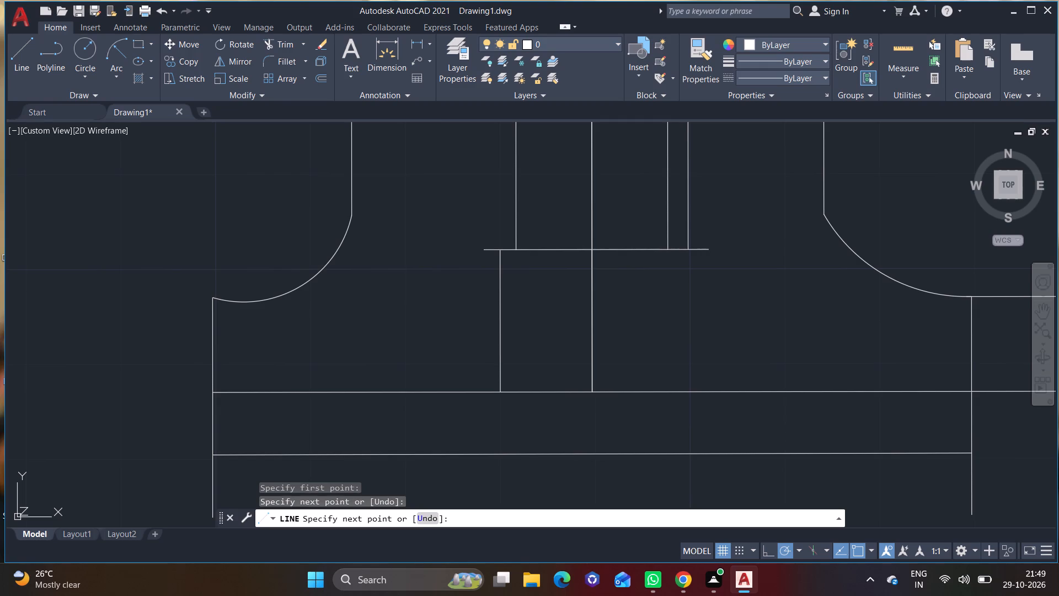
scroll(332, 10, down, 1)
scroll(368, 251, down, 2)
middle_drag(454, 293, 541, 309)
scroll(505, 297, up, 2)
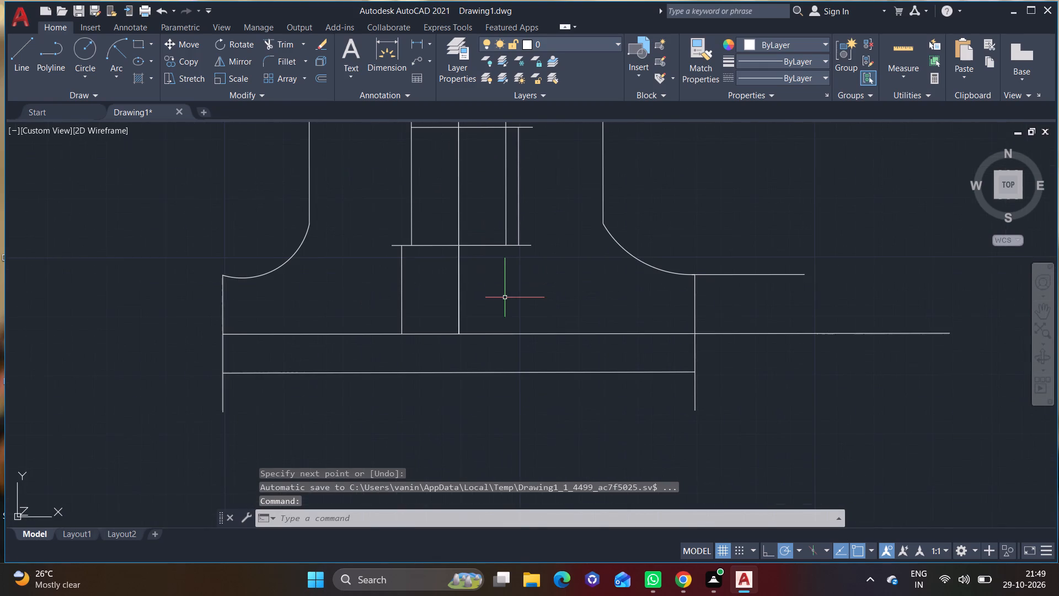
Draw a horizontal extension line from the large lower circle's centre out past the figure's right side.
middle_drag(505, 300, 494, 343)
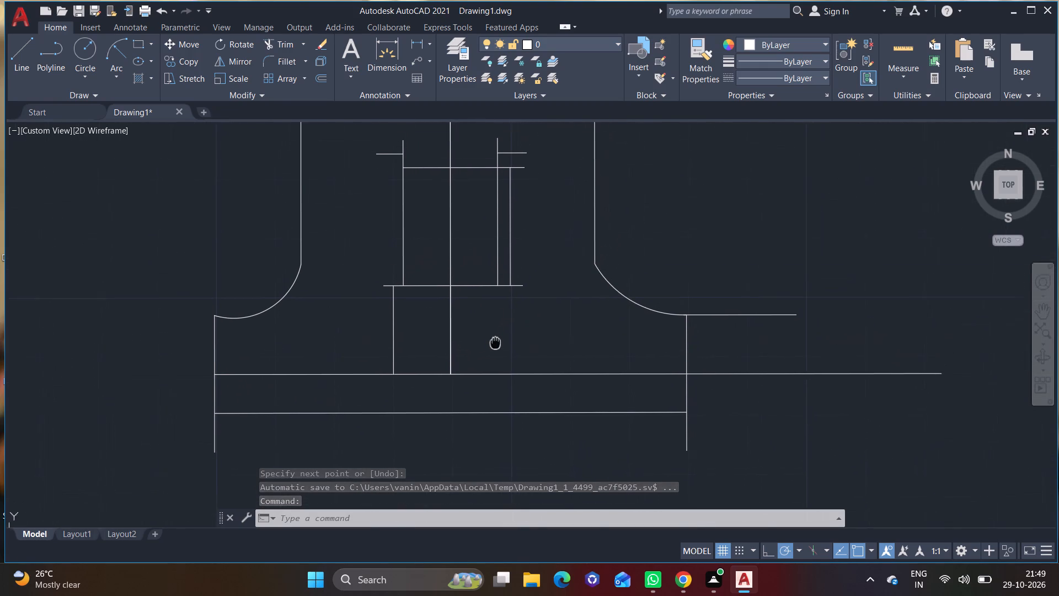
middle_drag(494, 343, 494, 345)
click(16, 61)
middle_drag(360, 212, 323, 332)
scroll(352, 288, down, 1)
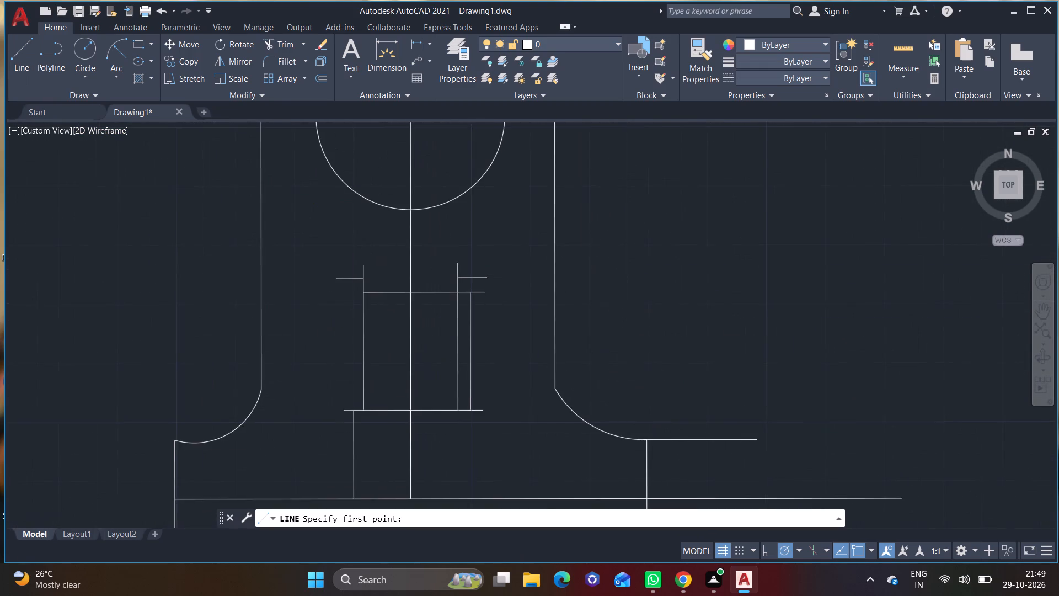
click(386, 182)
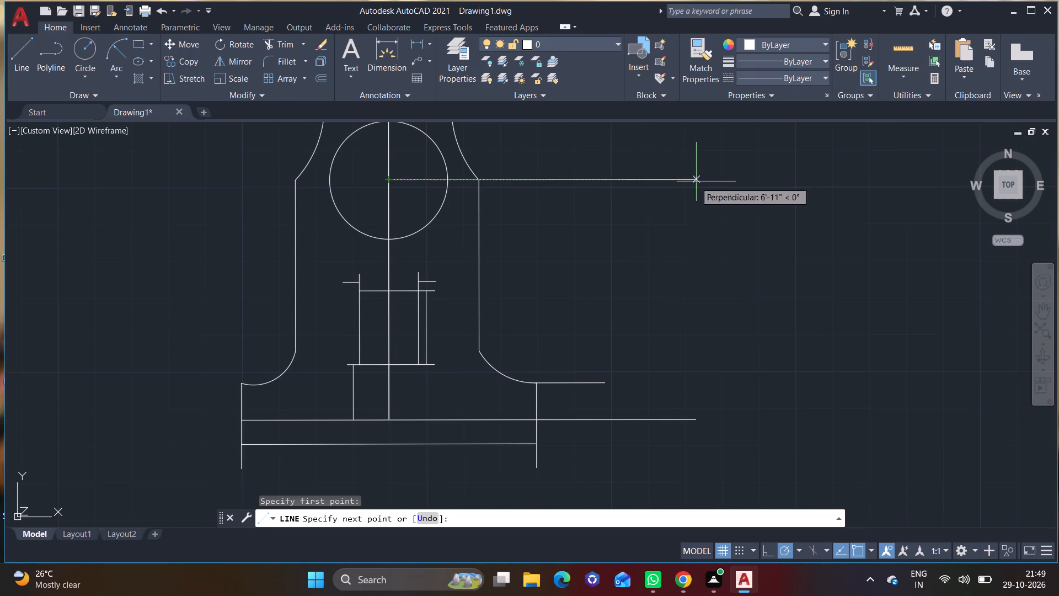
click(715, 180)
right_click(715, 180)
click(731, 181)
click(743, 191)
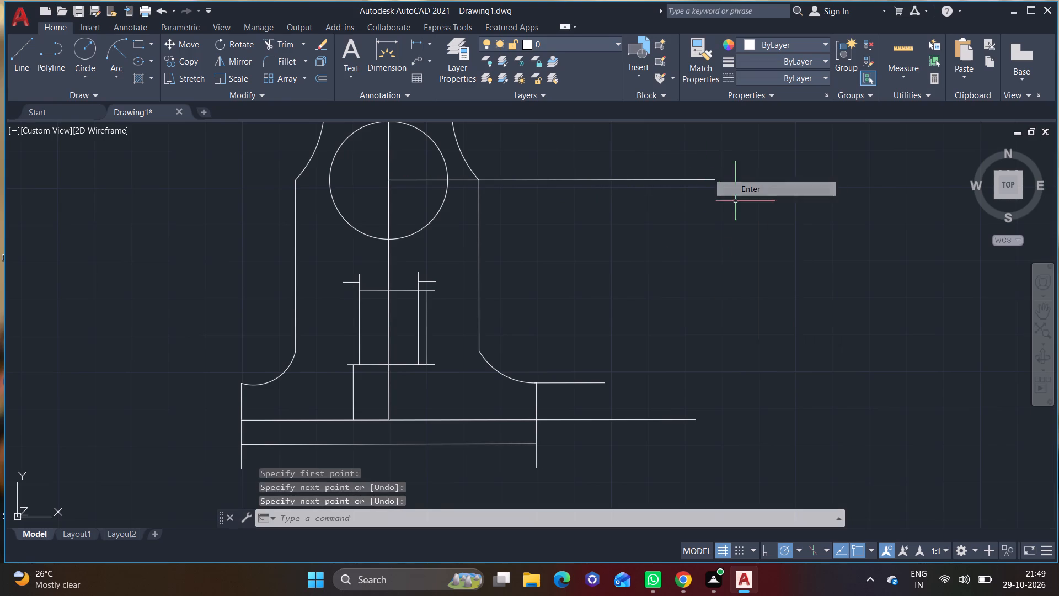
Draw a vertical line beside the base's right end, from the short upper extension line down to the base extension line.
scroll(686, 269, down, 2)
middle_drag(696, 281, 692, 270)
scroll(641, 277, up, 1)
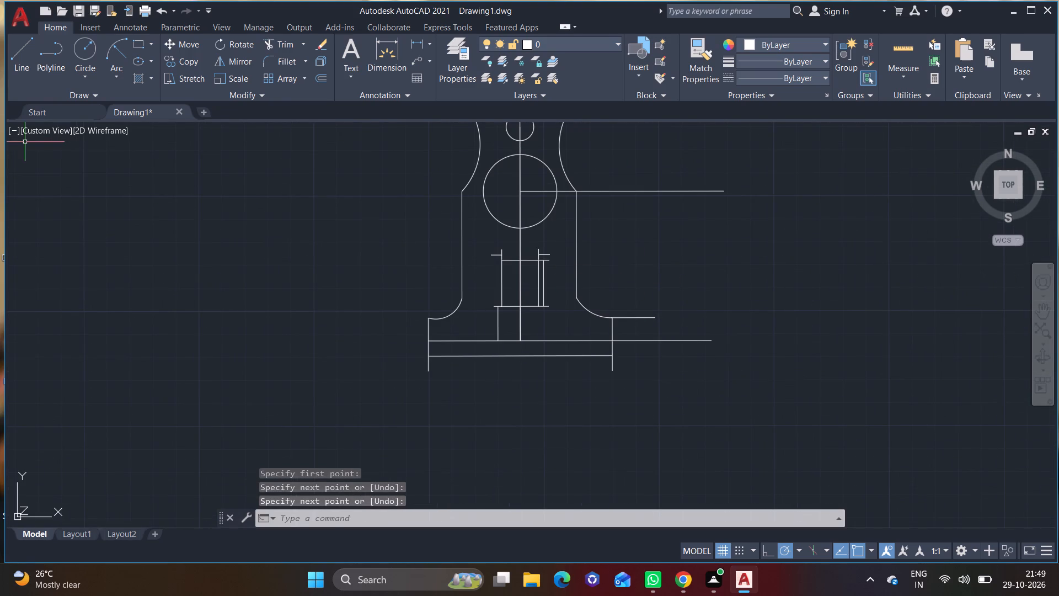
click(23, 71)
scroll(429, 283, up, 1)
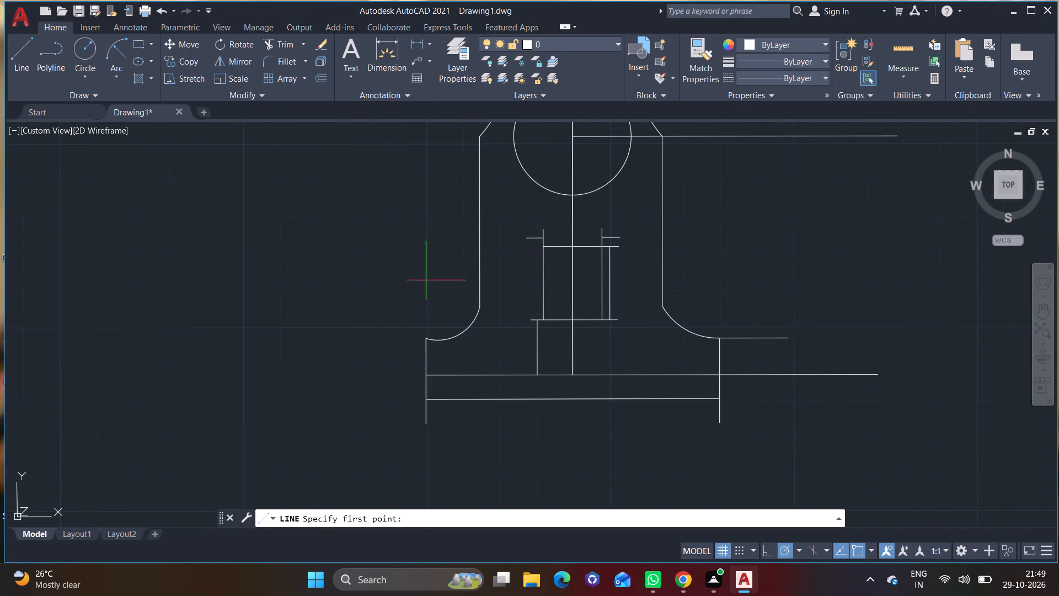
middle_drag(579, 225, 421, 264)
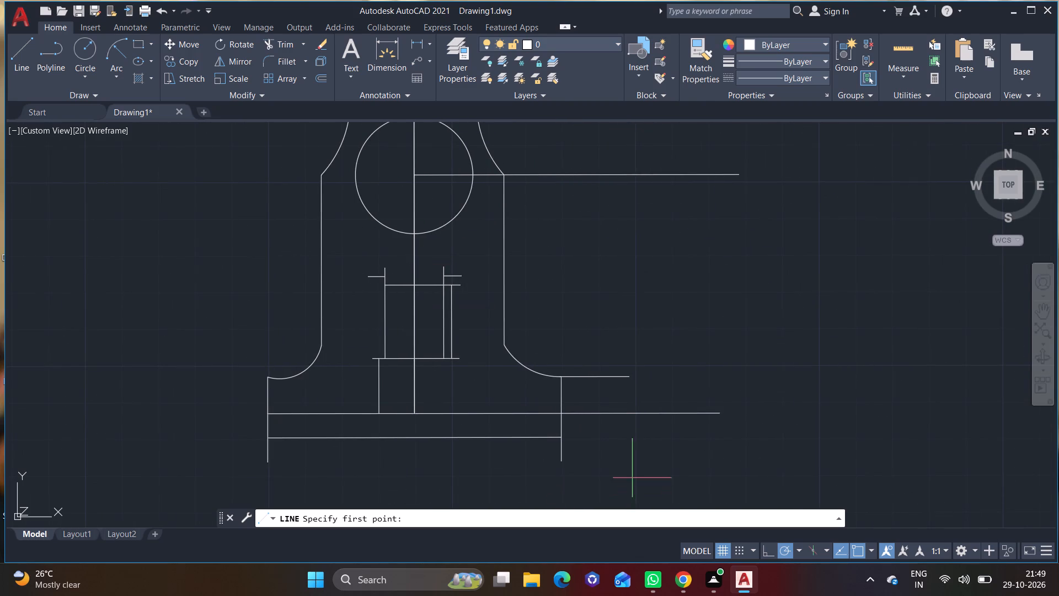
scroll(593, 398, up, 4)
scroll(606, 352, down, 2)
middle_drag(606, 361, 598, 311)
scroll(598, 311, up, 1)
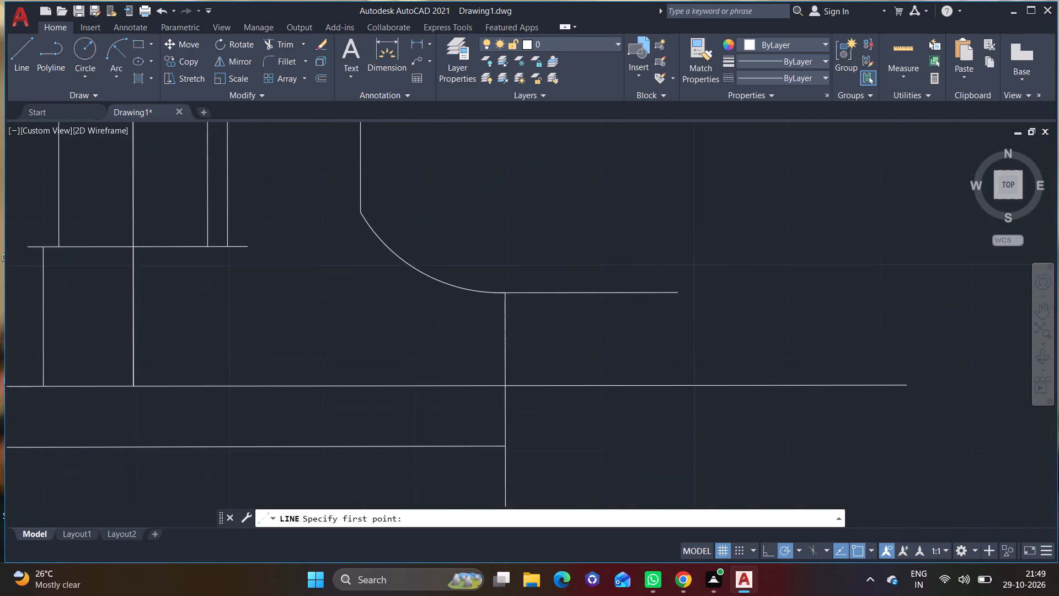
click(587, 283)
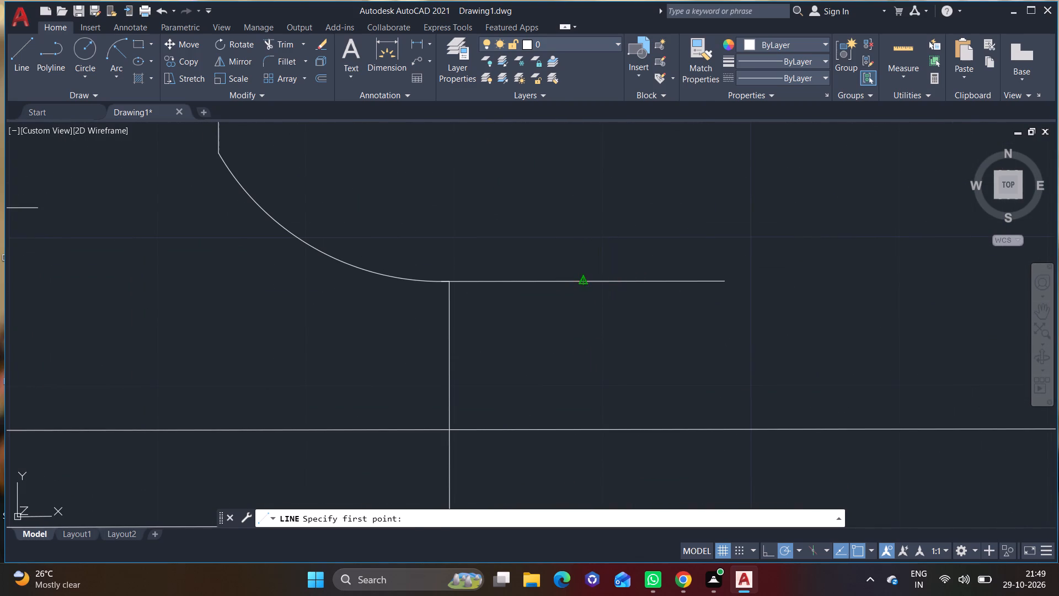
click(585, 429)
right_click(585, 429)
click(622, 278)
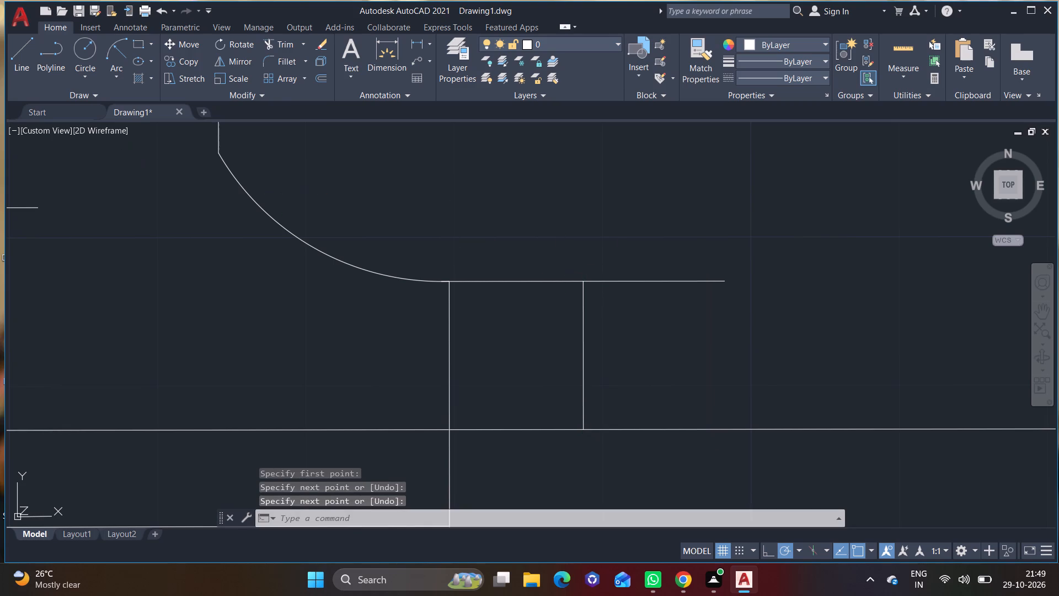
Draw a horizontal extension line about 6'-2" long outward from the centre of the small circle in the figure's right lobe.
click(23, 67)
scroll(247, 207, down, 1)
middle_drag(253, 235, 251, 244)
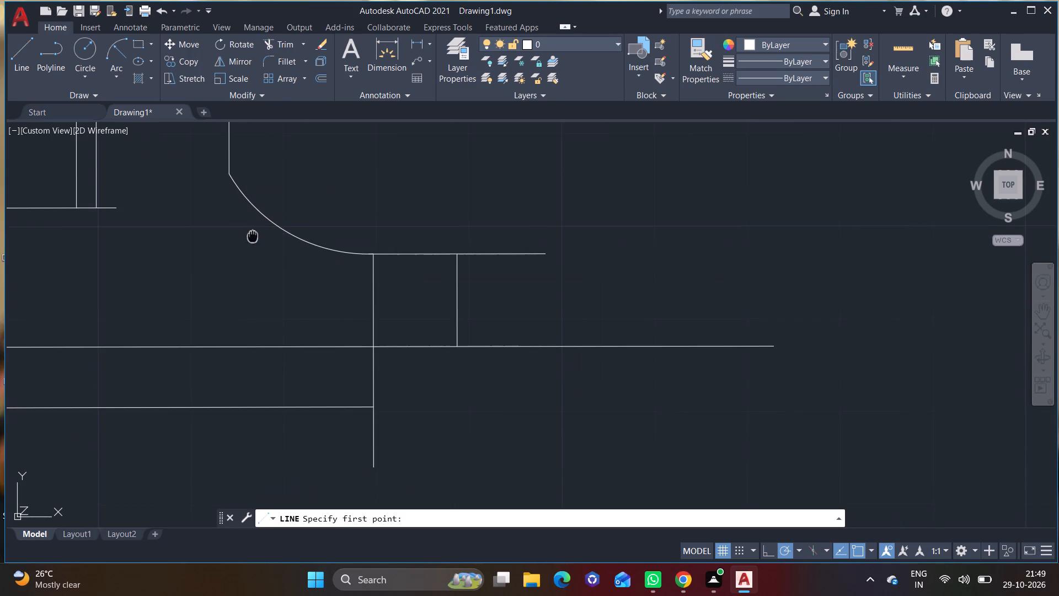
middle_drag(251, 244, 219, 283)
scroll(329, 287, down, 3)
middle_drag(342, 284, 468, 366)
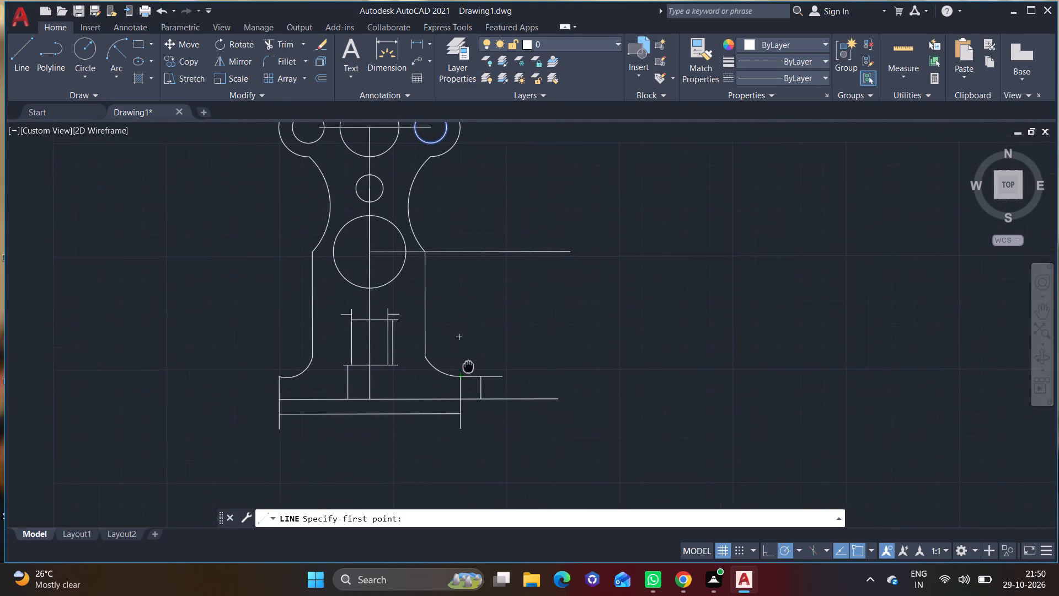
middle_drag(418, 270, 370, 399)
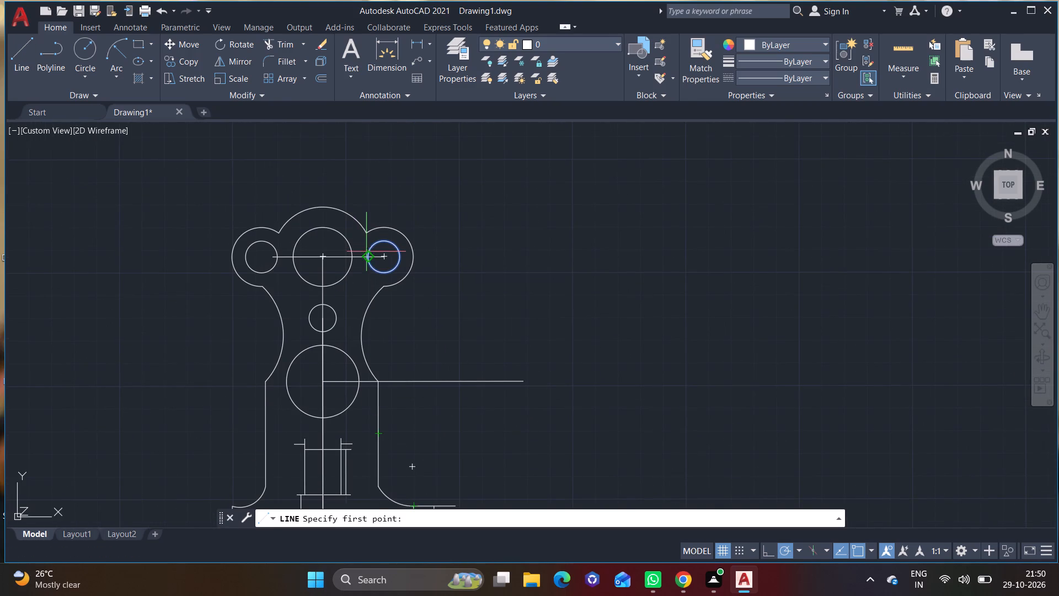
click(383, 253)
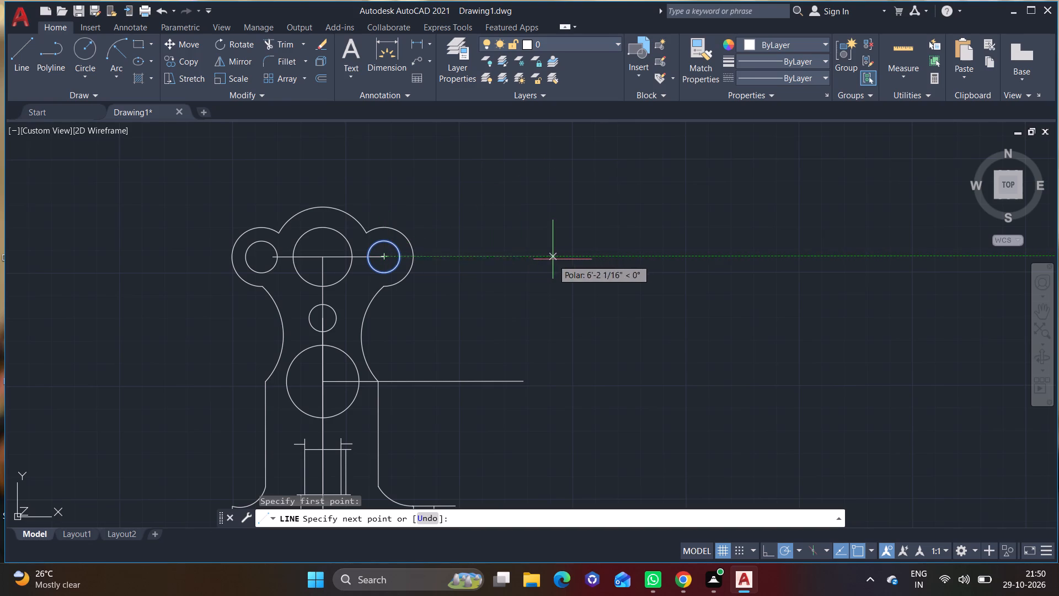
click(557, 259)
right_click(558, 259)
click(581, 267)
Draw a vertical line from the base extension line up to the large lower circle's horizontal extension line.
scroll(514, 316, down, 1)
middle_drag(517, 327, 534, 296)
click(11, 56)
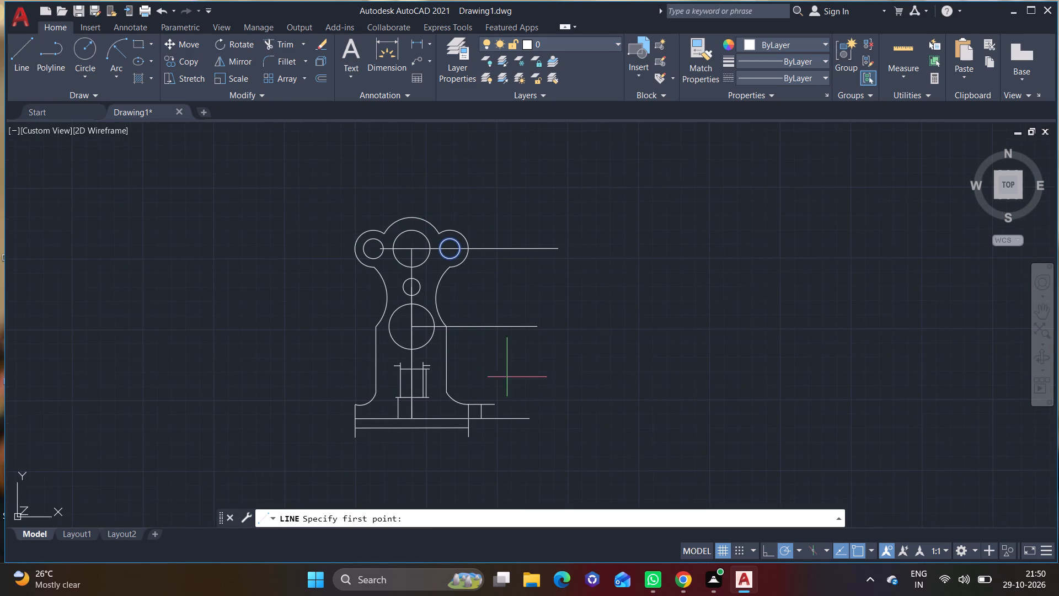
click(498, 417)
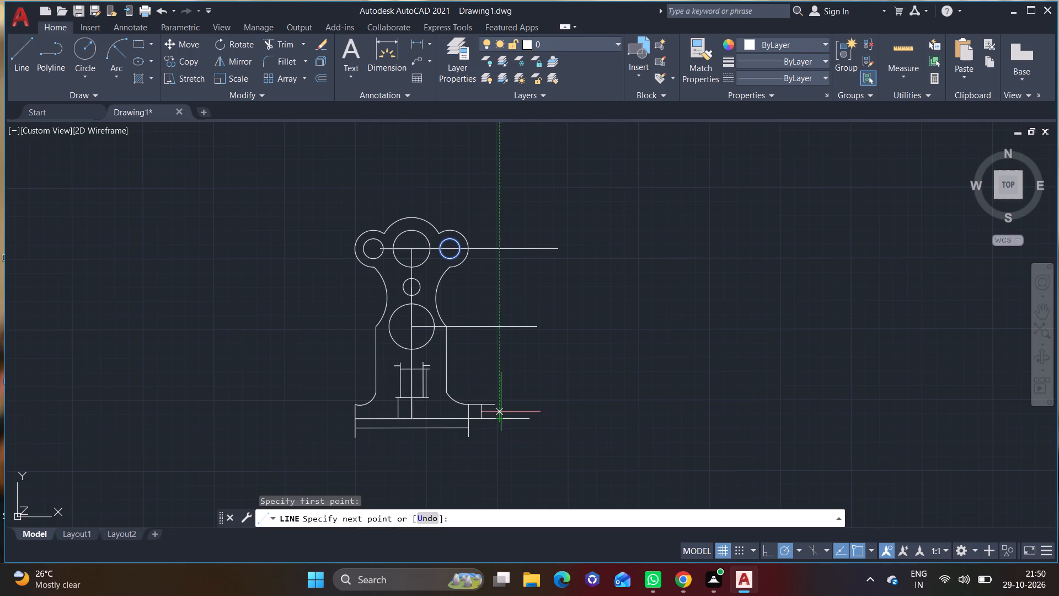
click(495, 324)
right_click(495, 324)
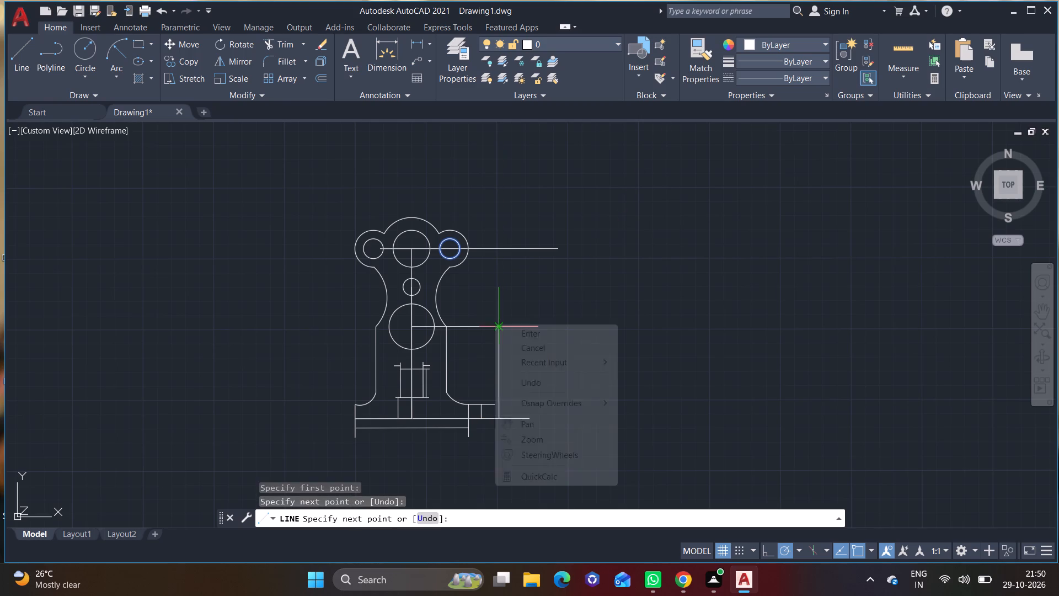
click(508, 328)
Lengthen the base extension line with a horizontal segment about 2 feet long from its right end.
click(25, 48)
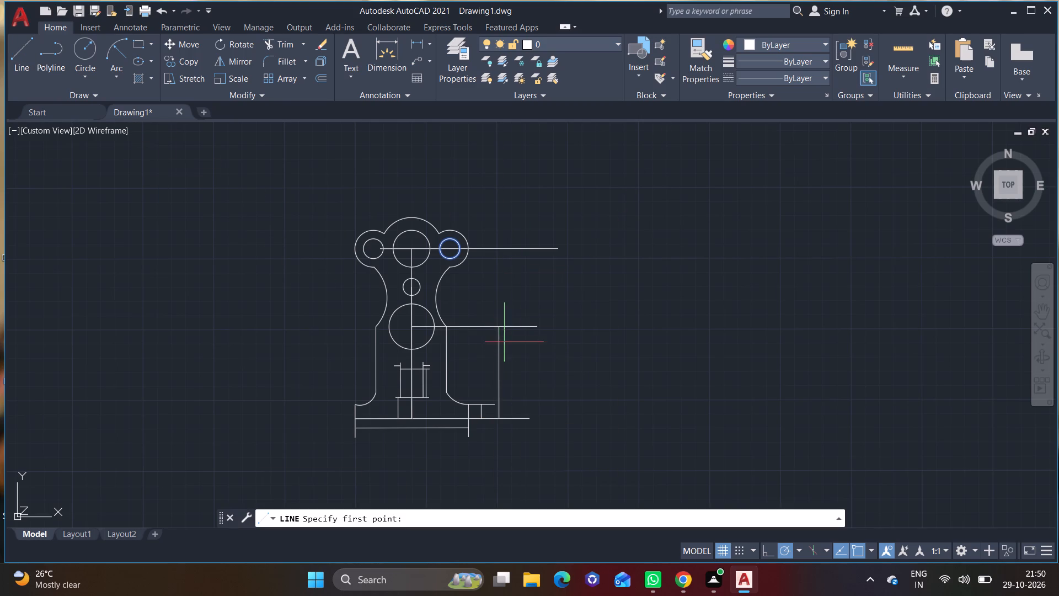
click(527, 419)
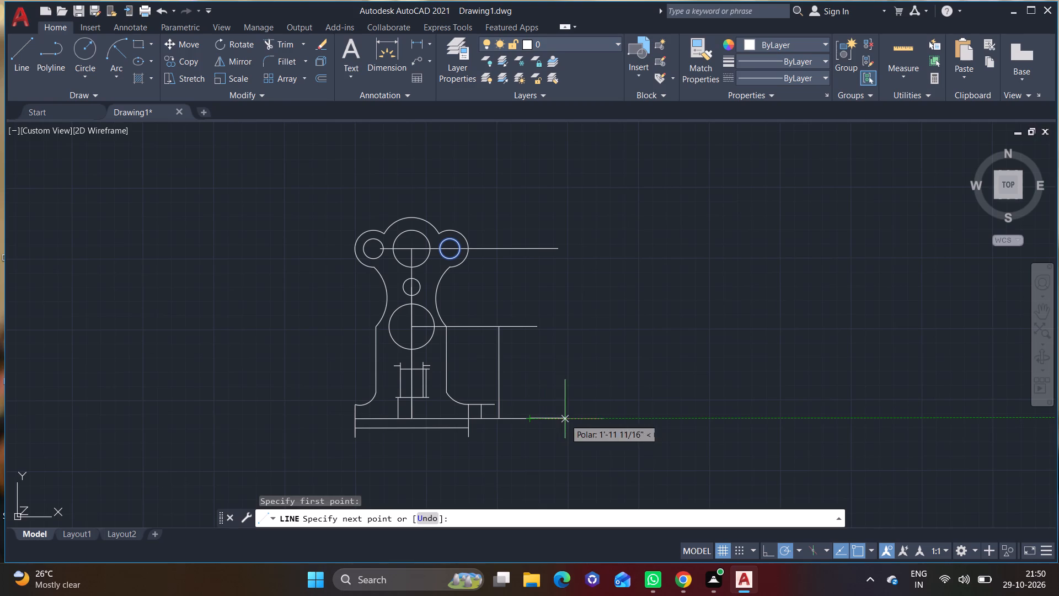
click(571, 419)
right_click(571, 419)
click(610, 258)
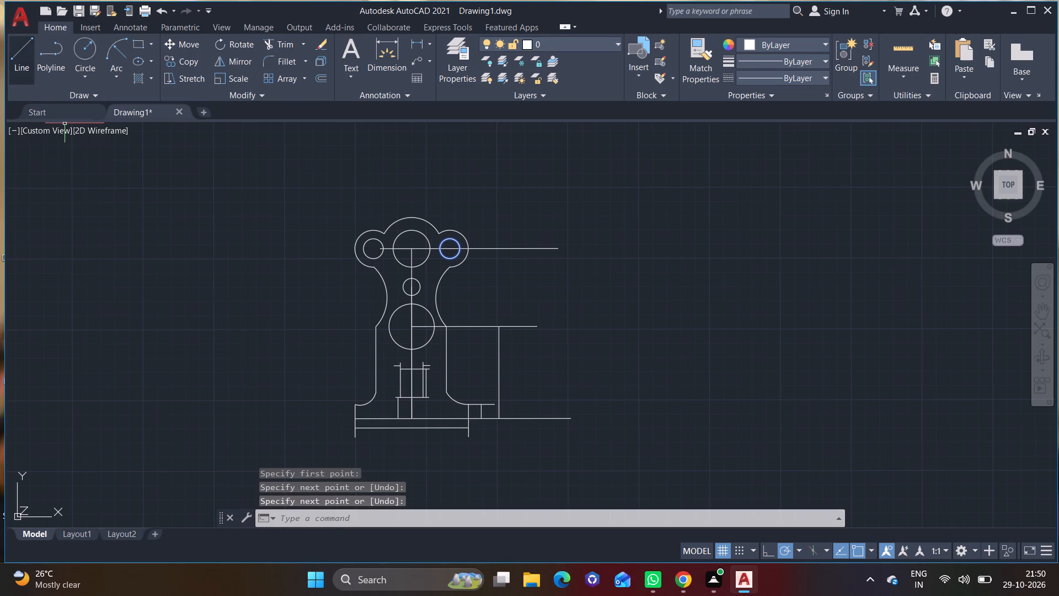
Draw an outer vertical line from the lengthened base extension line up to the small right circle's horizontal extension line.
click(9, 69)
click(549, 418)
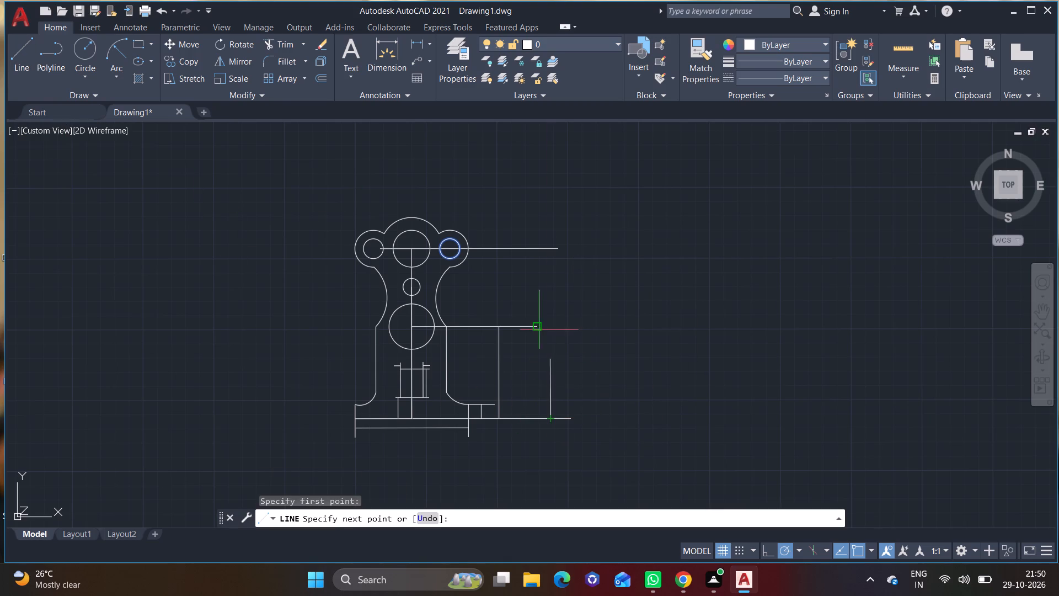
click(548, 250)
right_click(548, 250)
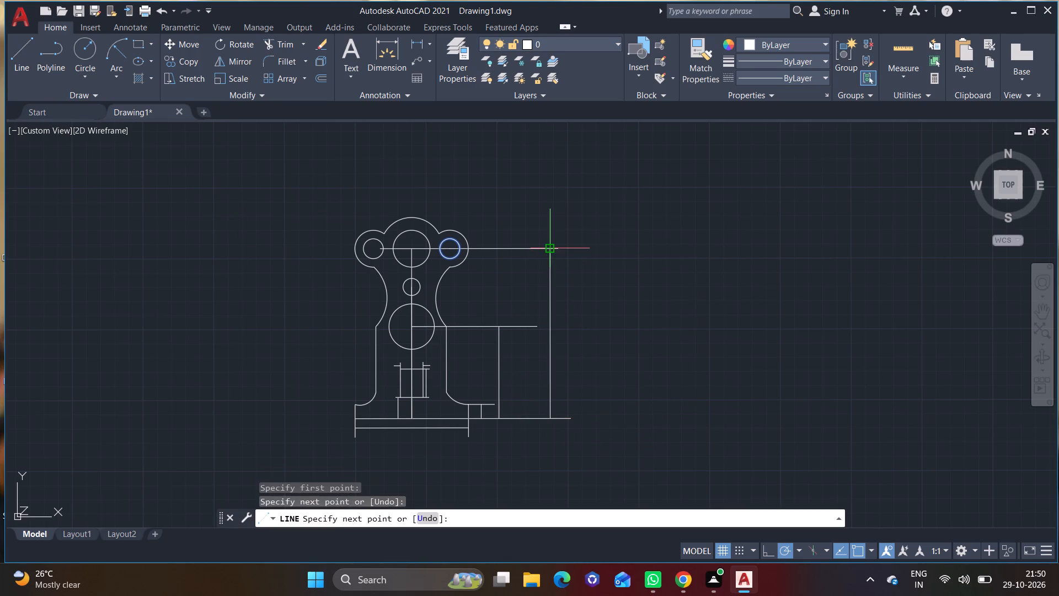
click(559, 257)
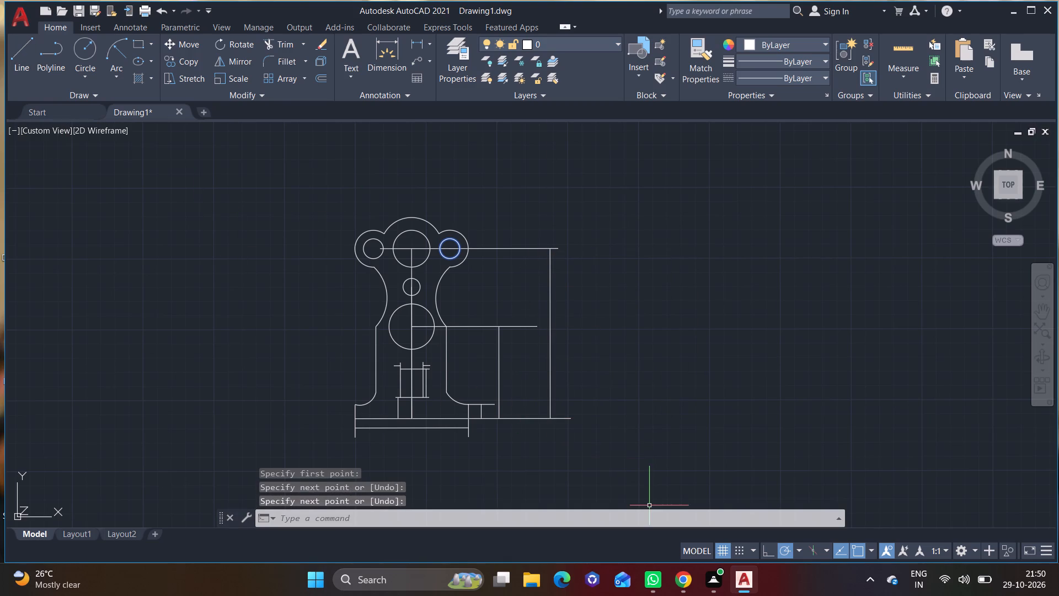
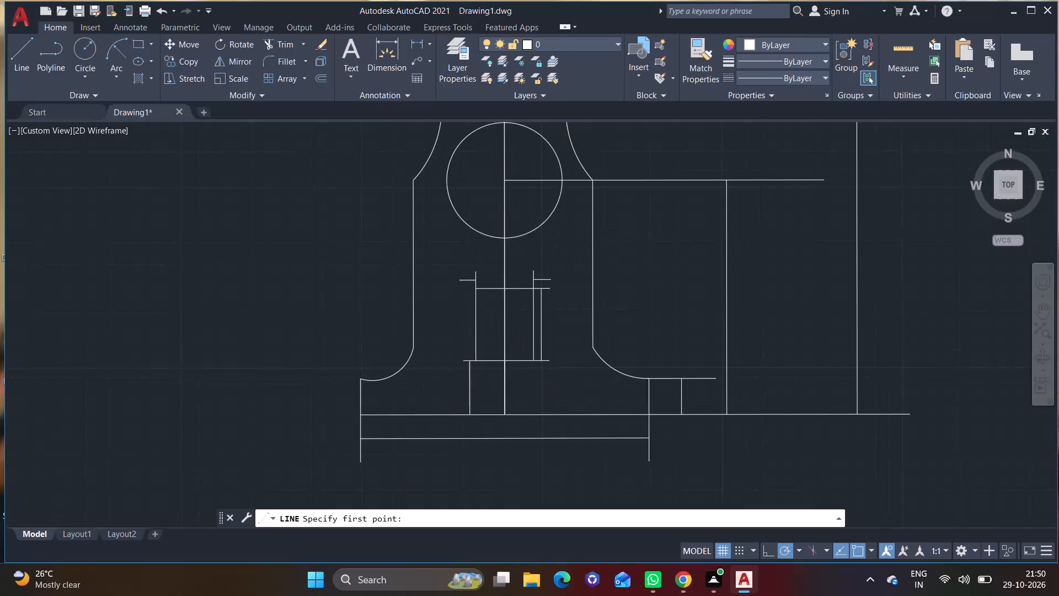
Draw a closed triangular arrowhead at the left end of the dimension line below the base, its tip on the extension line.
middle_drag(450, 414, 447, 324)
middle_drag(357, 390, 346, 335)
scroll(210, 333, up, 2)
click(241, 394)
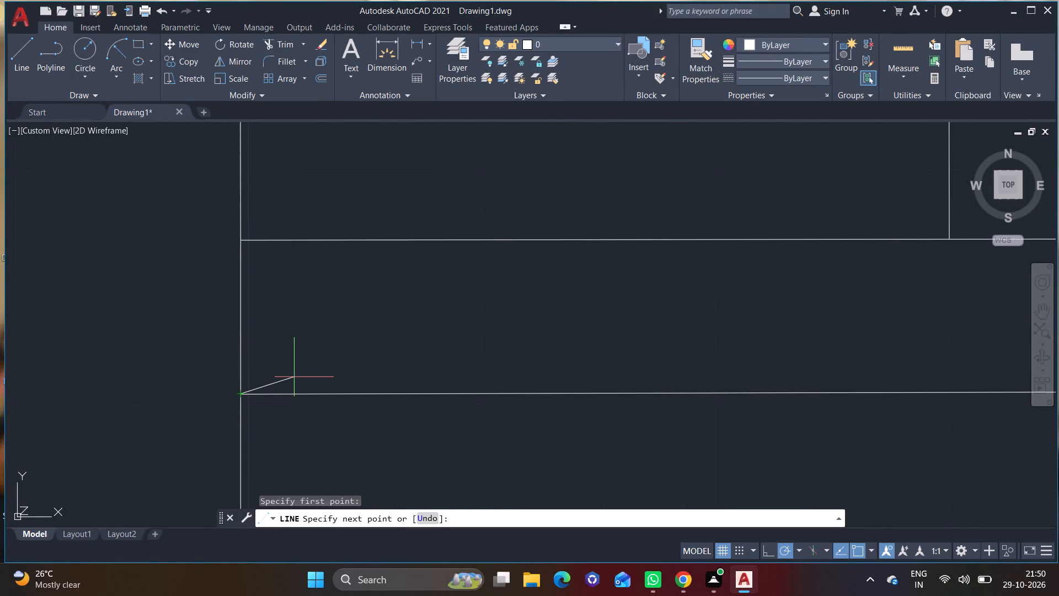
click(322, 373)
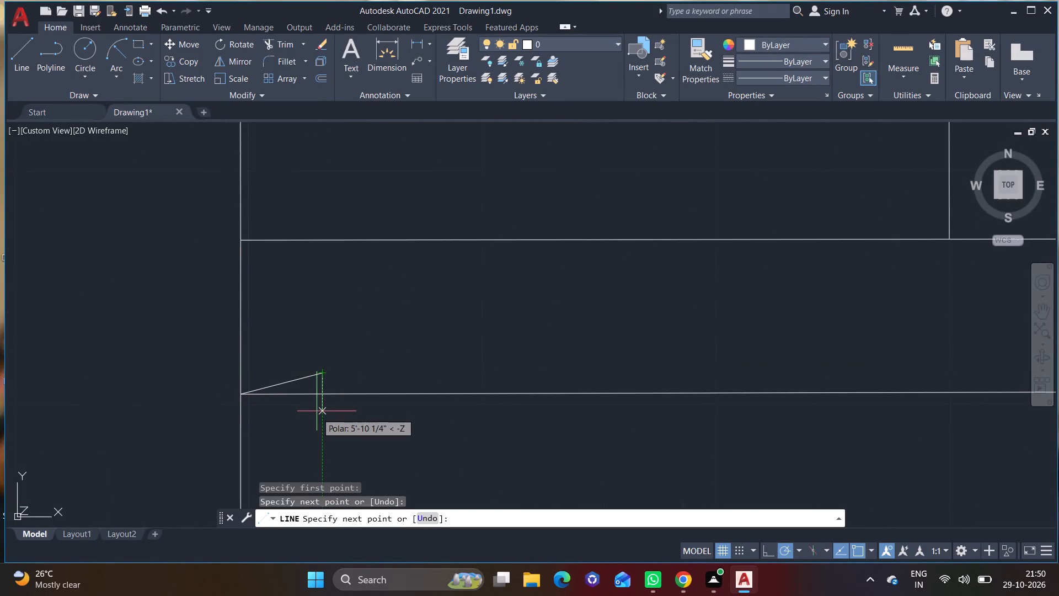
click(315, 419)
click(245, 396)
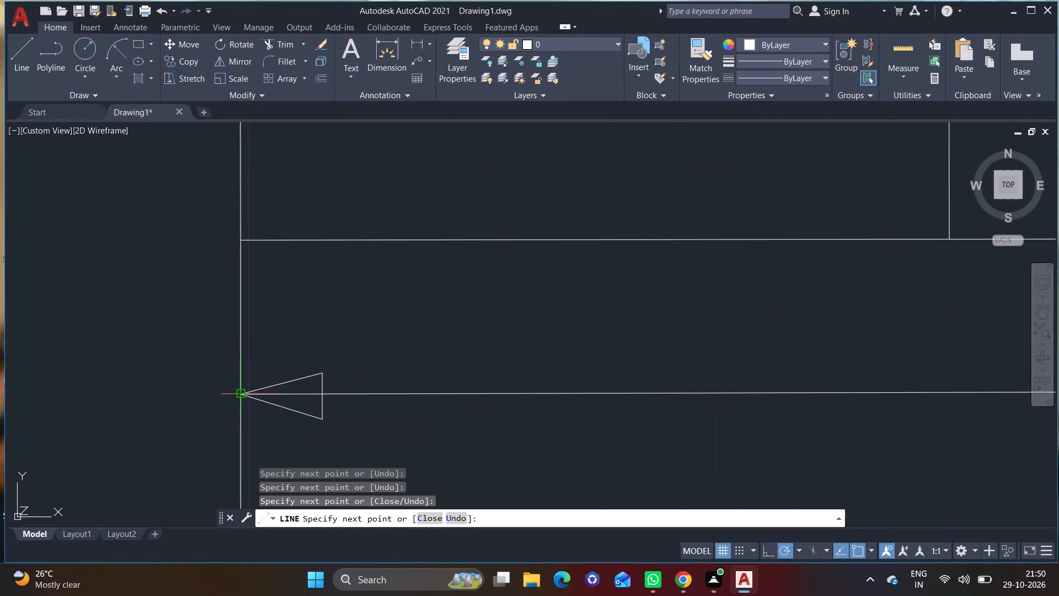
right_click(243, 396)
click(296, 228)
Draw a matching outward-pointing triangular arrowhead at the right end of the dimension line below the base.
click(24, 68)
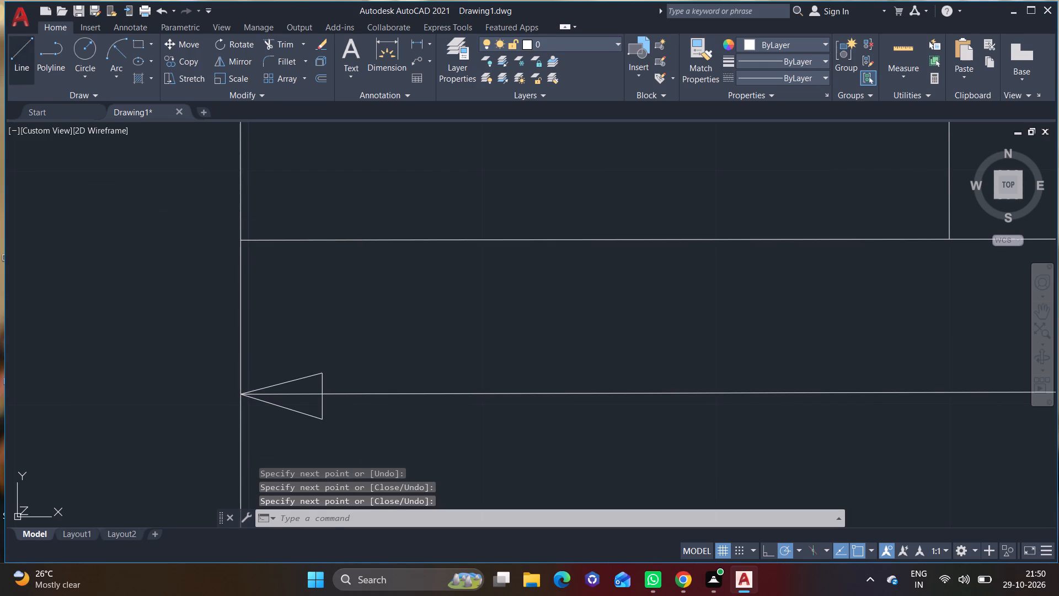
scroll(450, 340, down, 2)
middle_drag(601, 358, 226, 351)
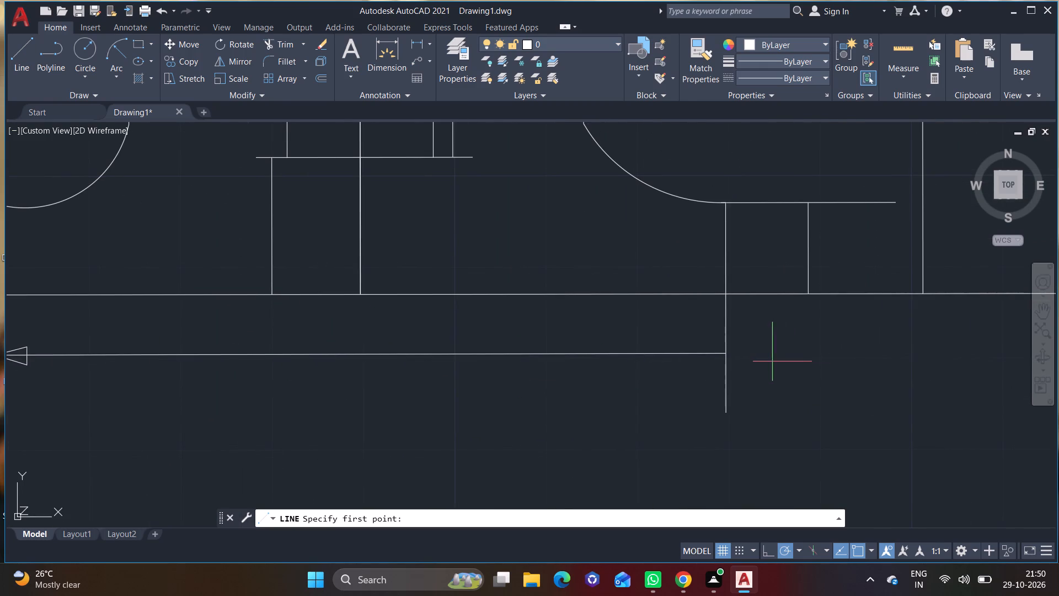
scroll(771, 361, up, 1)
click(698, 347)
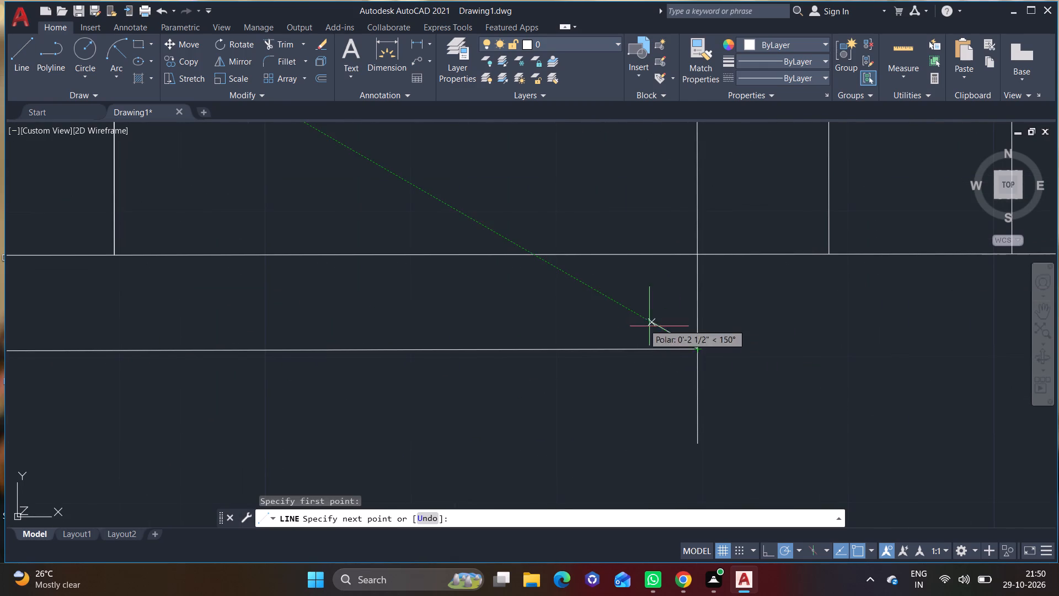
click(622, 326)
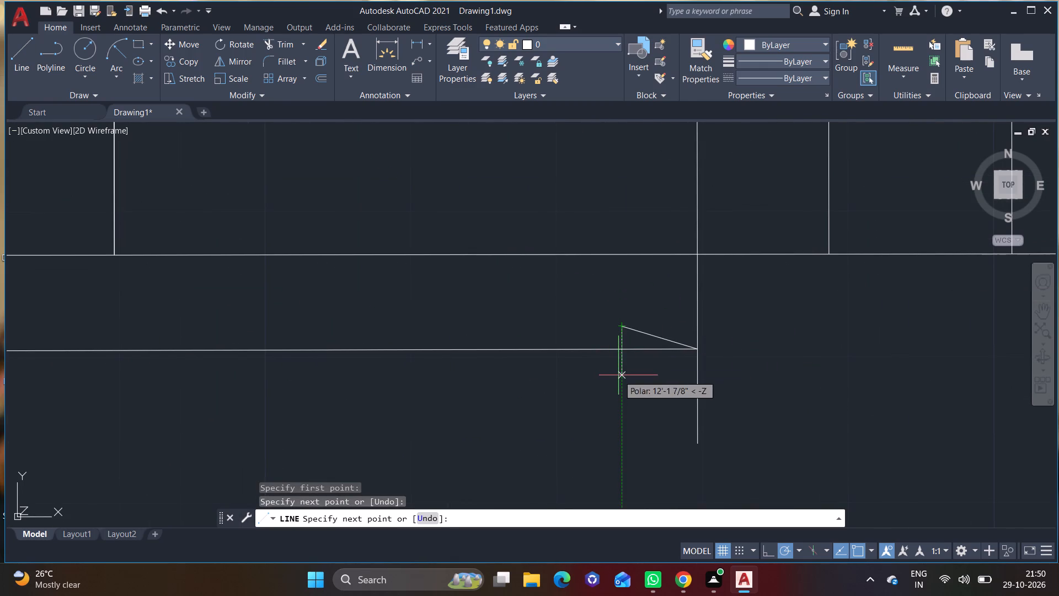
click(618, 375)
click(698, 349)
right_click(698, 349)
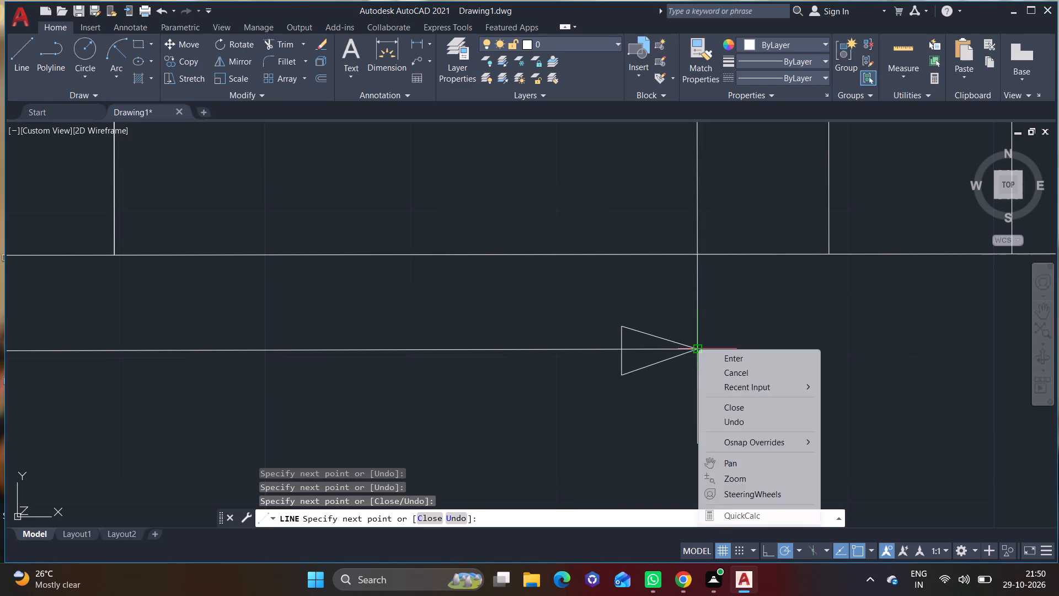
click(728, 349)
click(728, 352)
Draw an upward triangular arrowhead at the top of the vertical dimension line between the base and the rectangle's bottom edge.
click(19, 54)
scroll(359, 223, down, 3)
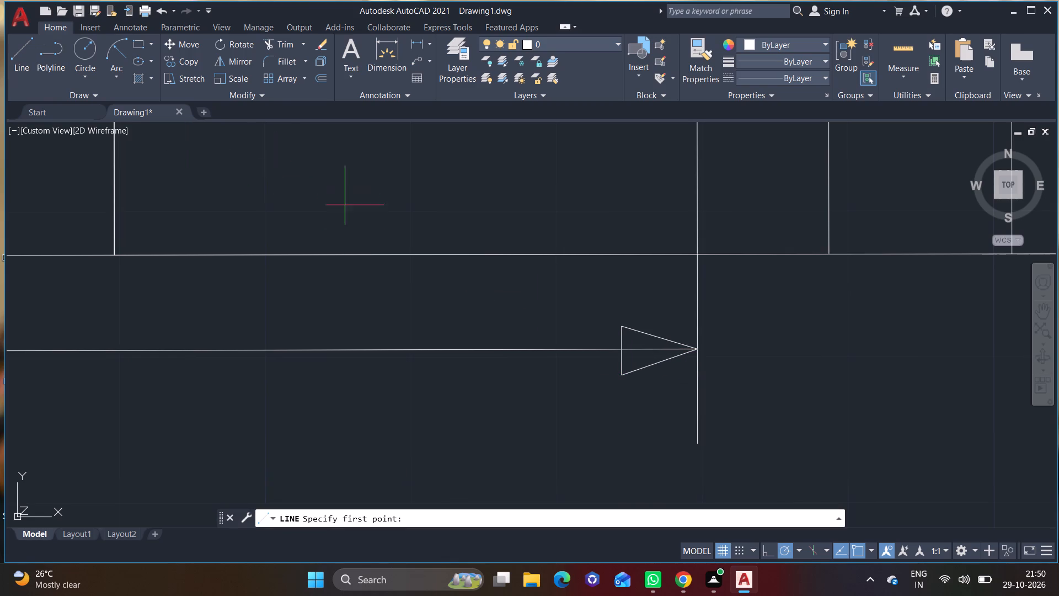
middle_drag(440, 239, 522, 365)
scroll(363, 319, up, 1)
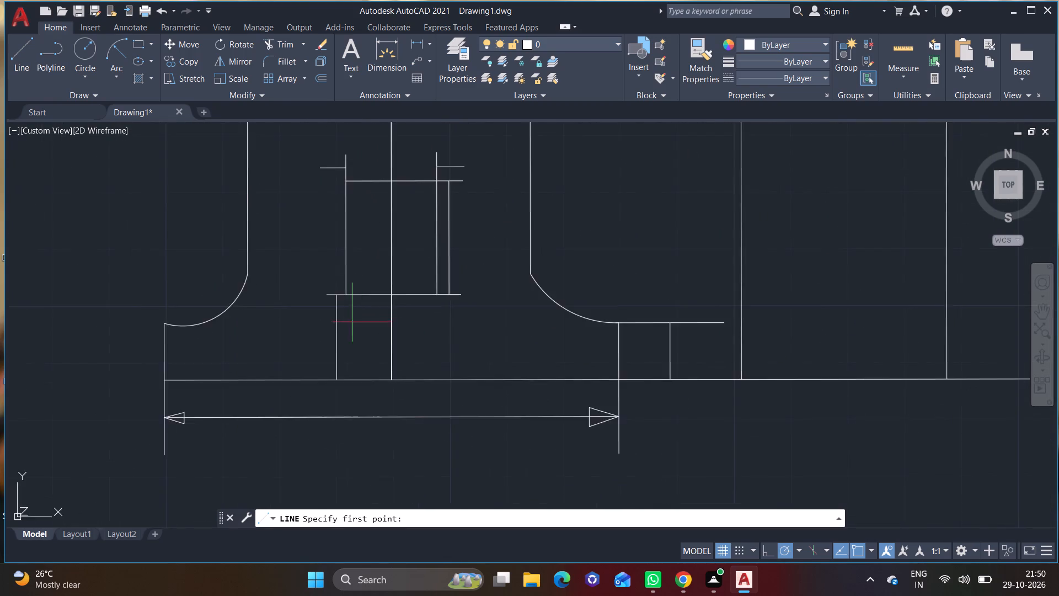
scroll(352, 322, up, 3)
middle_drag(311, 295, 392, 279)
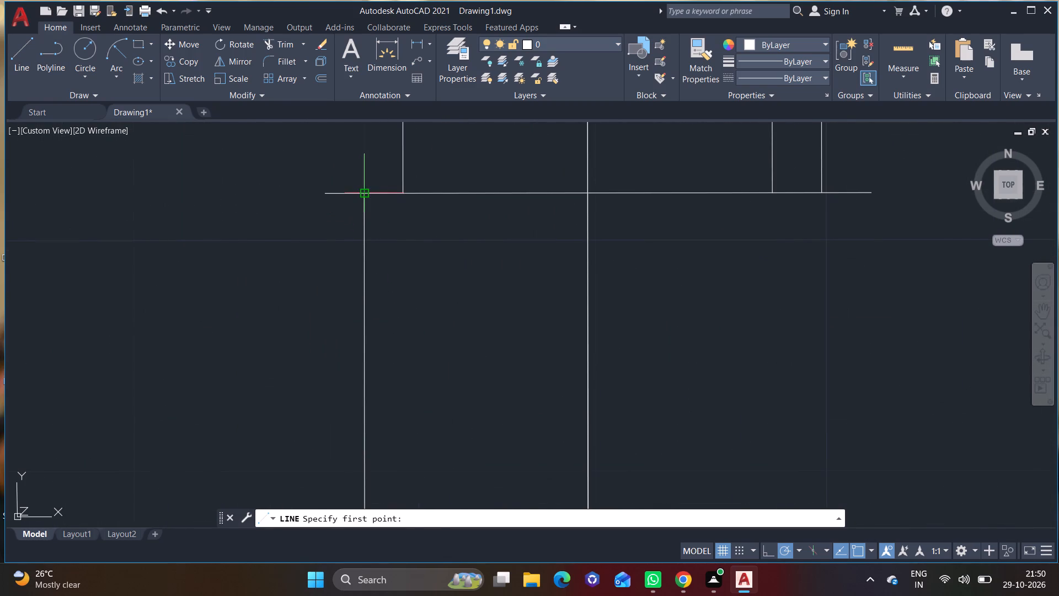
click(367, 194)
click(343, 257)
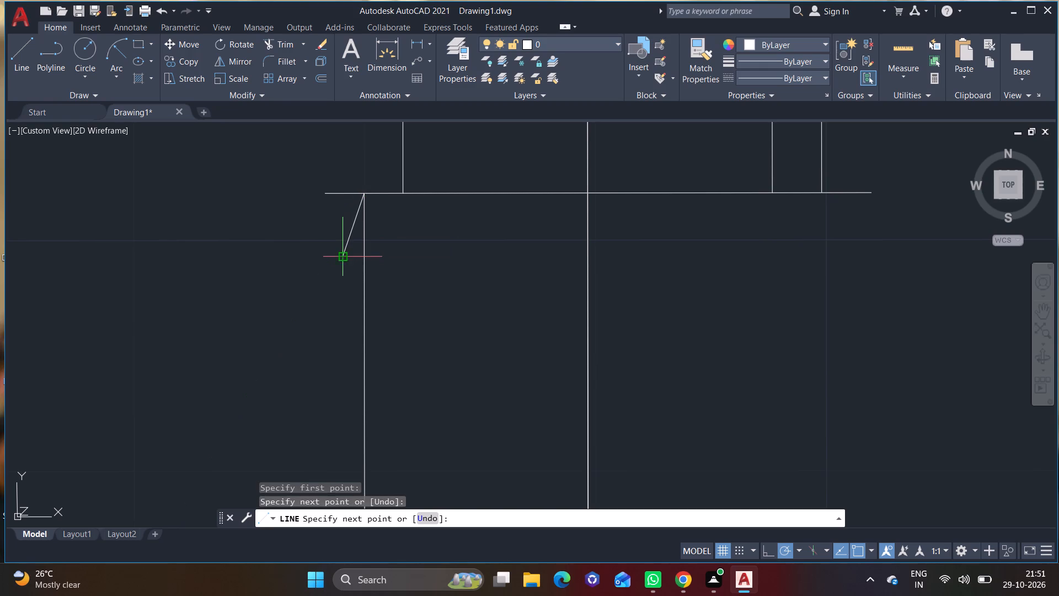
click(386, 257)
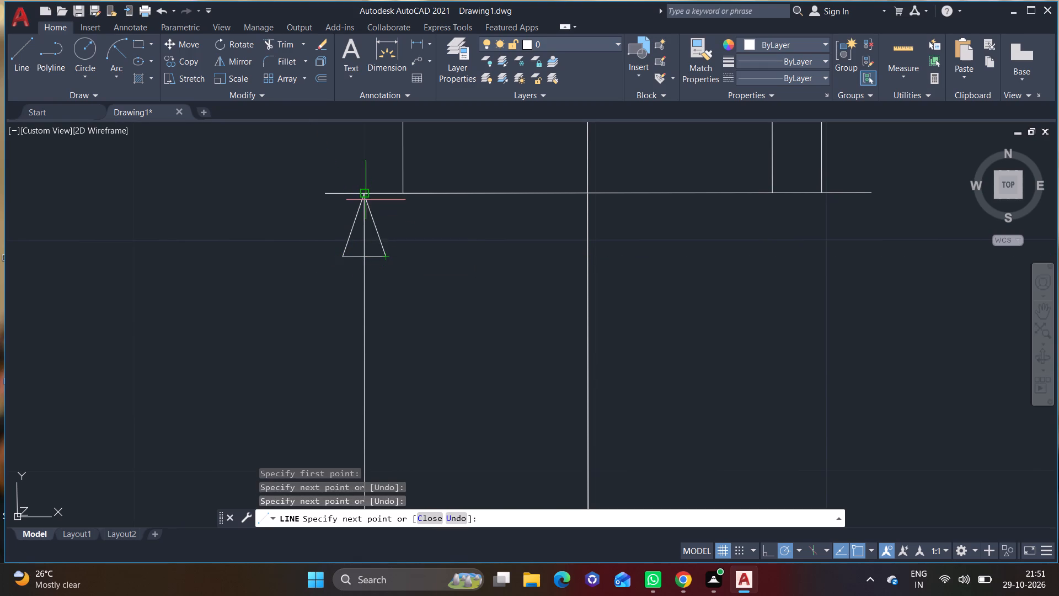
click(365, 198)
right_click(365, 195)
click(381, 204)
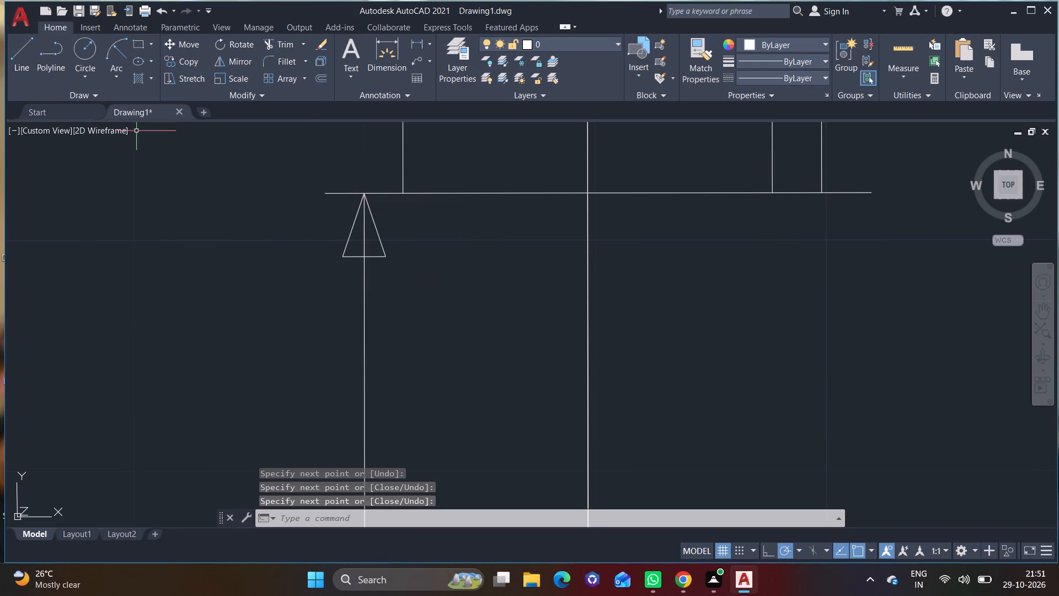
Draw a downward triangular arrowhead about 1 9/16 inches wide where that vertical dimension line meets the base.
click(25, 68)
scroll(355, 293, down, 2)
middle_drag(406, 344, 423, 297)
scroll(357, 334, up, 2)
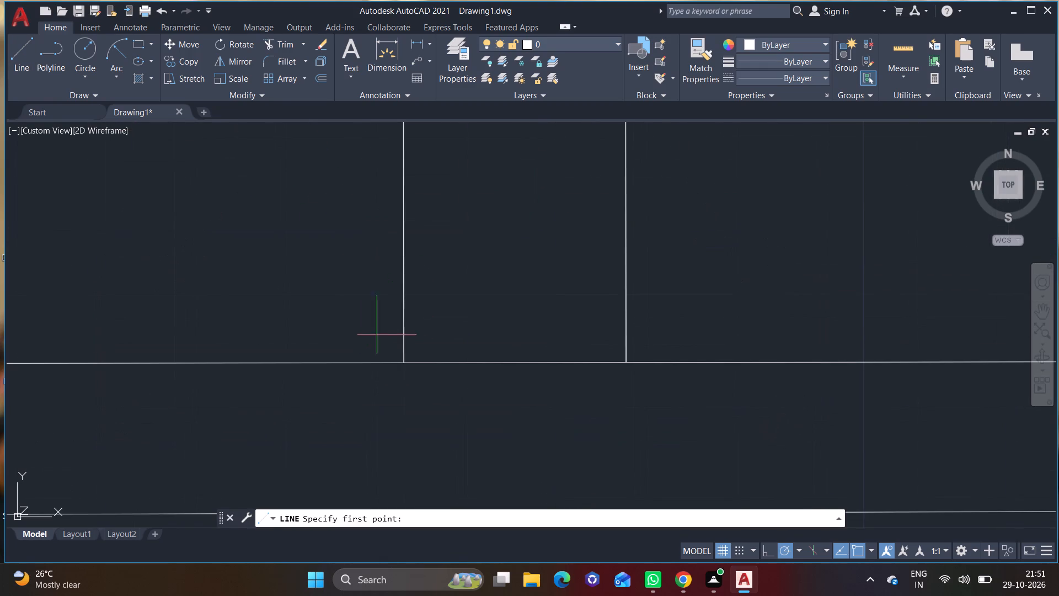
click(402, 361)
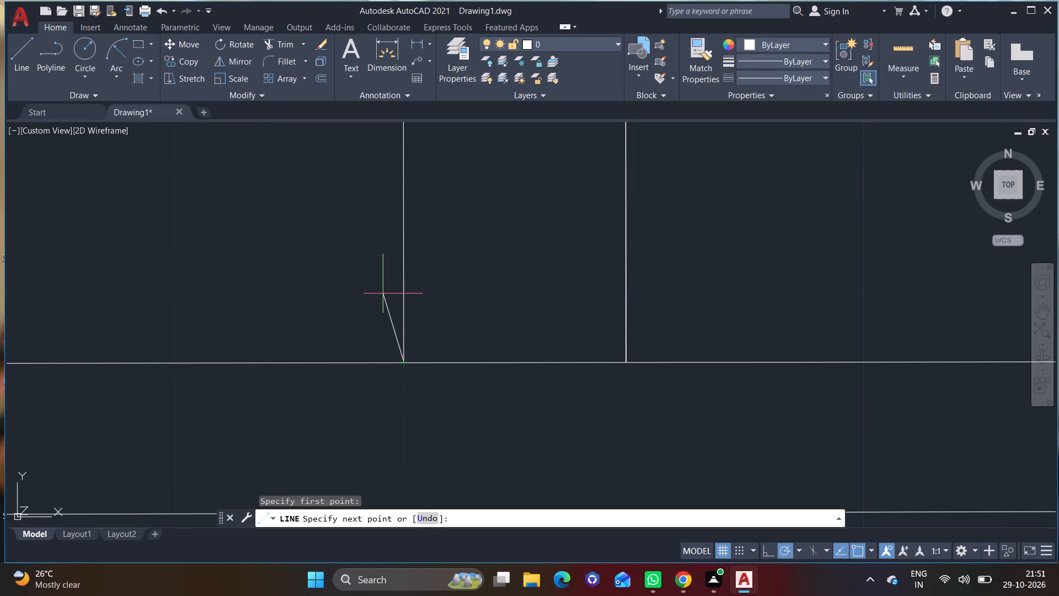
click(384, 297)
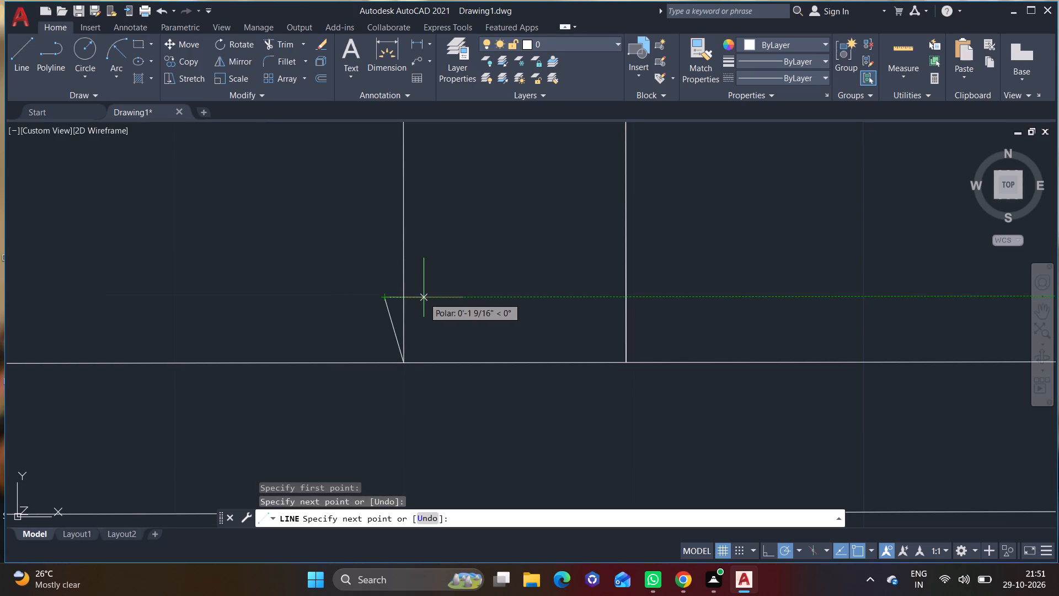
click(426, 297)
click(404, 361)
right_click(404, 361)
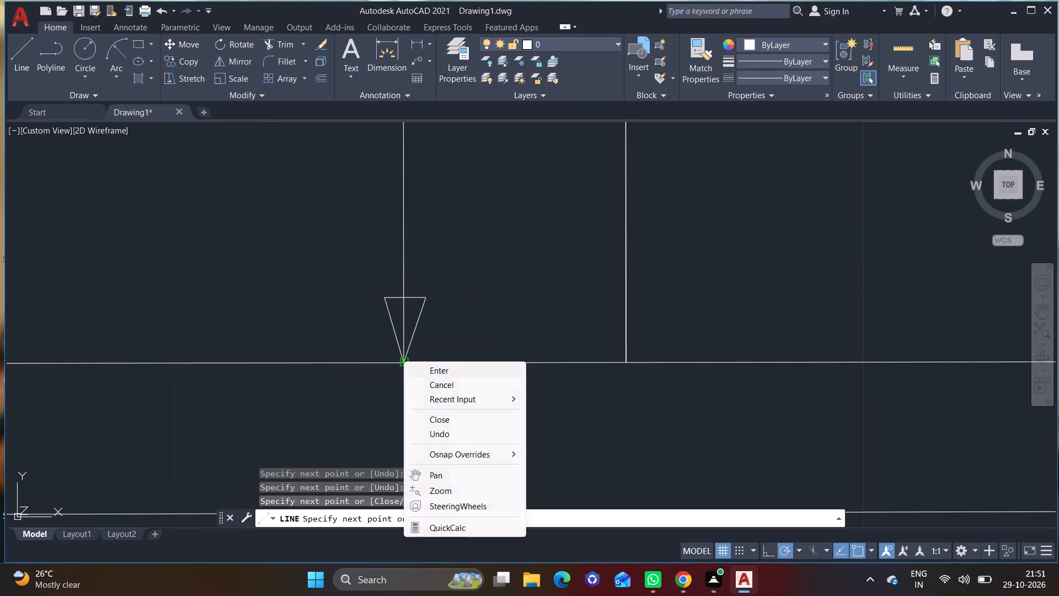
click(430, 367)
Draw an upward triangular arrowhead at the top of the rectangle's height dimension line, touching the upper extension line.
drag(13, 53, 25, 63)
scroll(216, 230, down, 2)
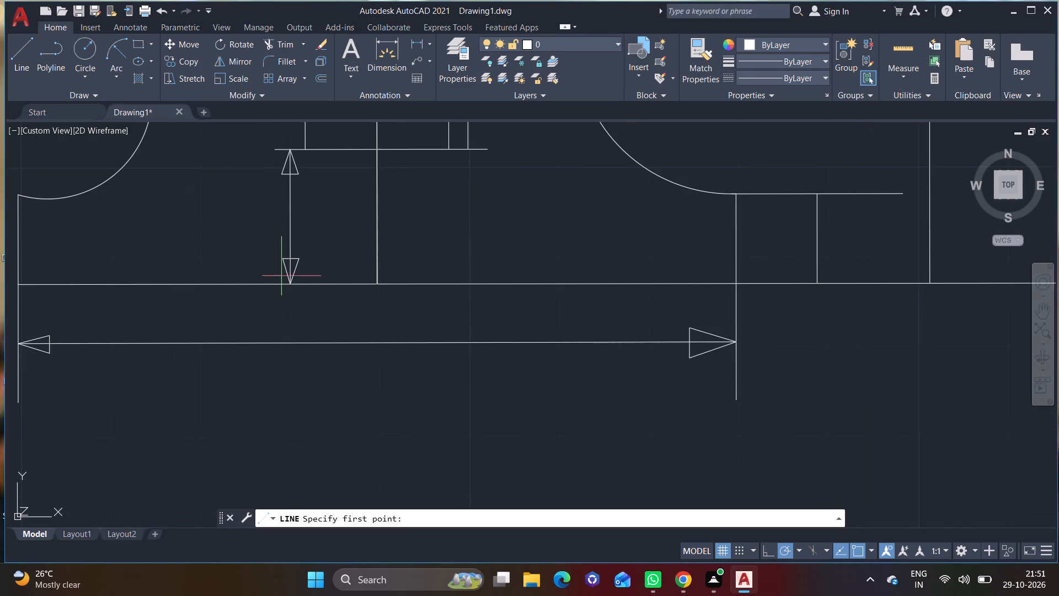
scroll(289, 287, down, 1)
middle_drag(319, 262, 369, 386)
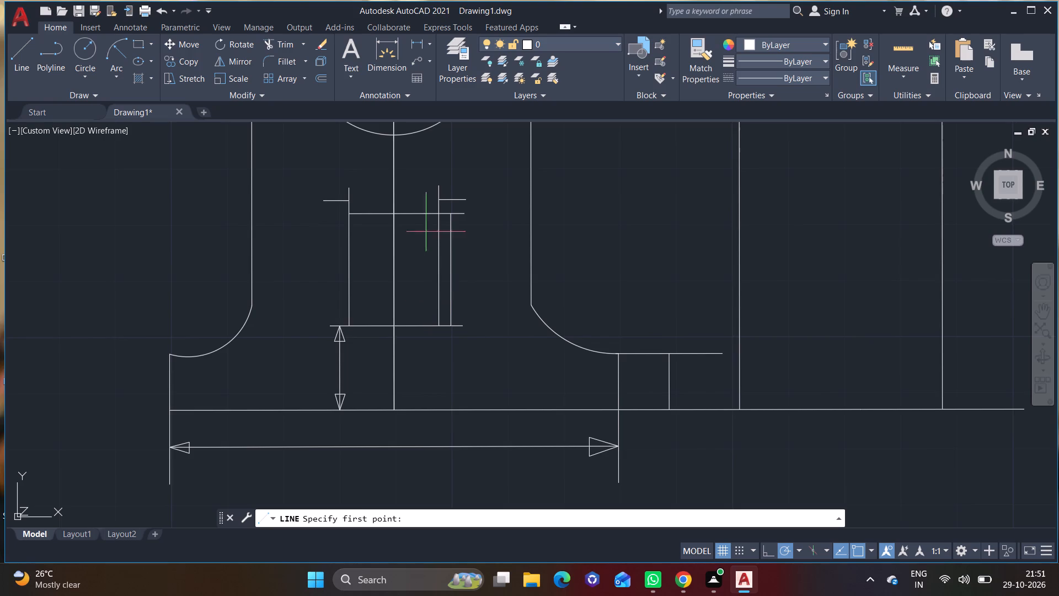
scroll(447, 218, up, 5)
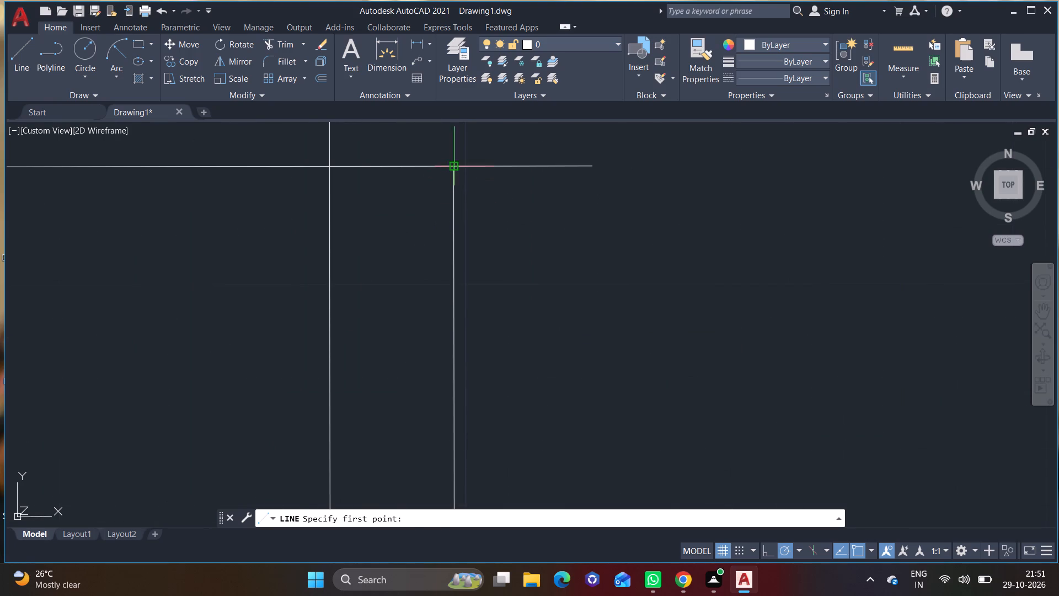
click(454, 168)
click(426, 252)
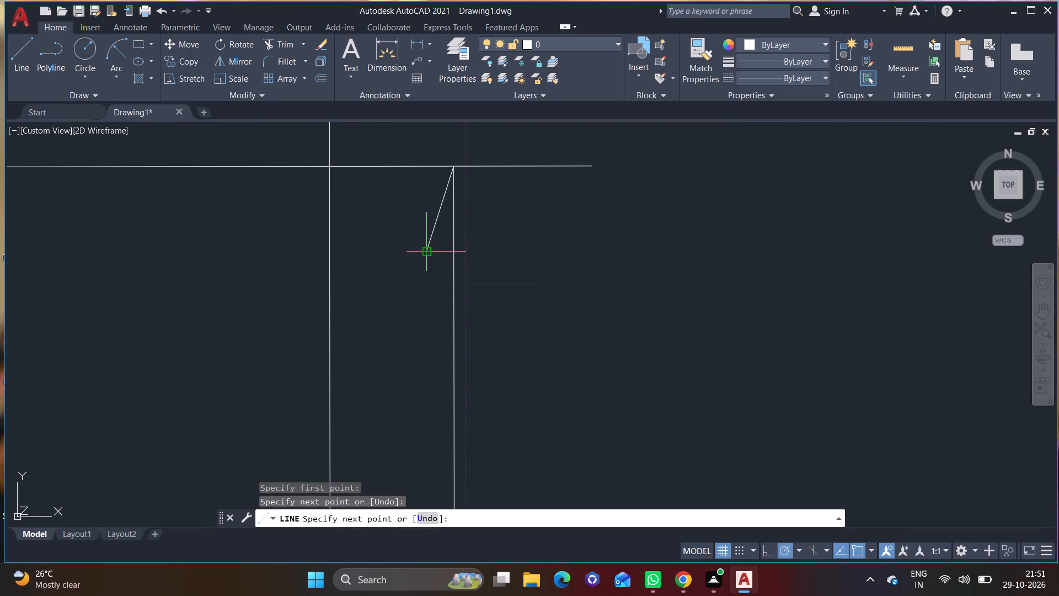
click(482, 251)
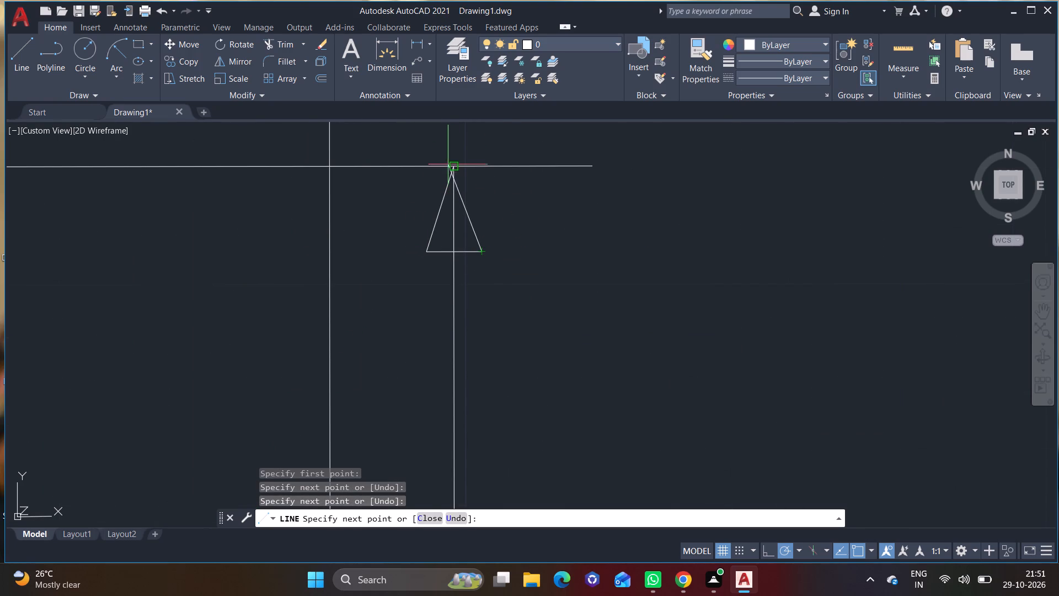
click(453, 165)
right_click(453, 165)
click(471, 178)
Draw a downward triangular arrowhead at the bottom of the rectangle's height dimension line, touching the lower extension line.
click(15, 60)
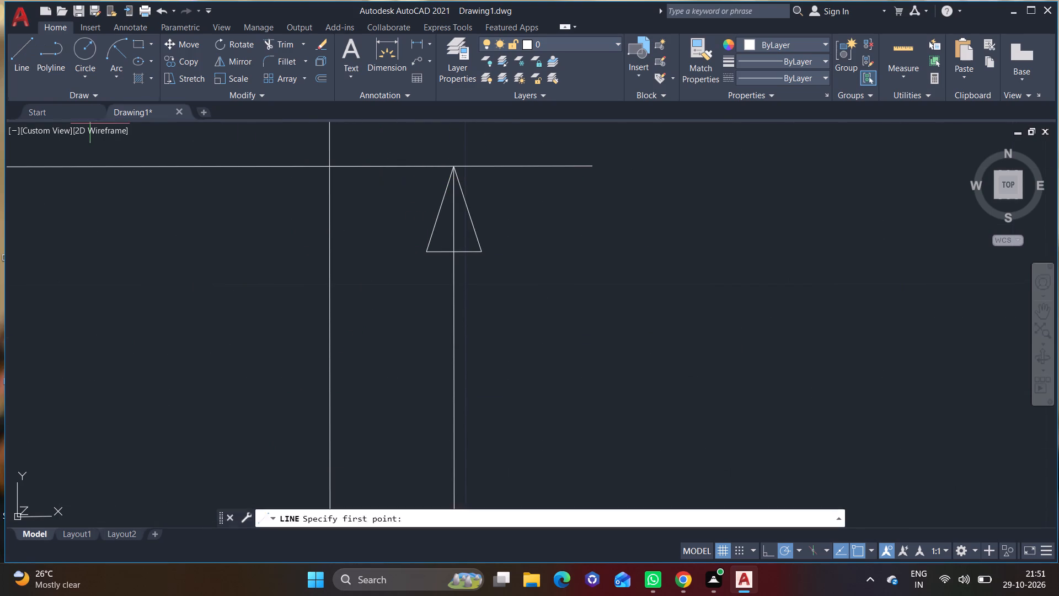
scroll(322, 266, down, 3)
scroll(386, 326, down, 1)
middle_drag(394, 347, 552, 221)
scroll(537, 366, up, 2)
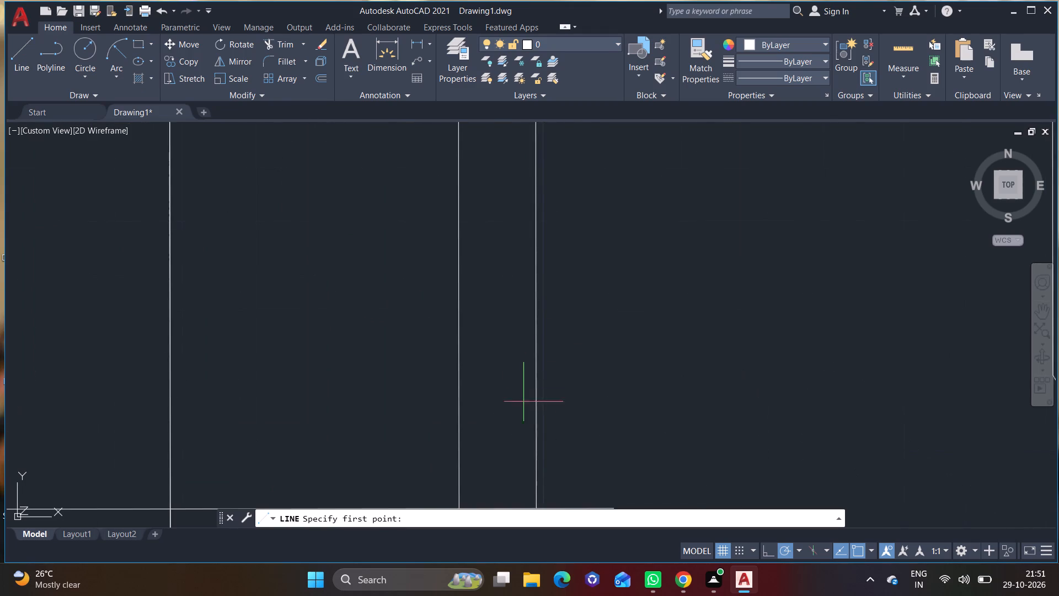
middle_drag(544, 385, 553, 254)
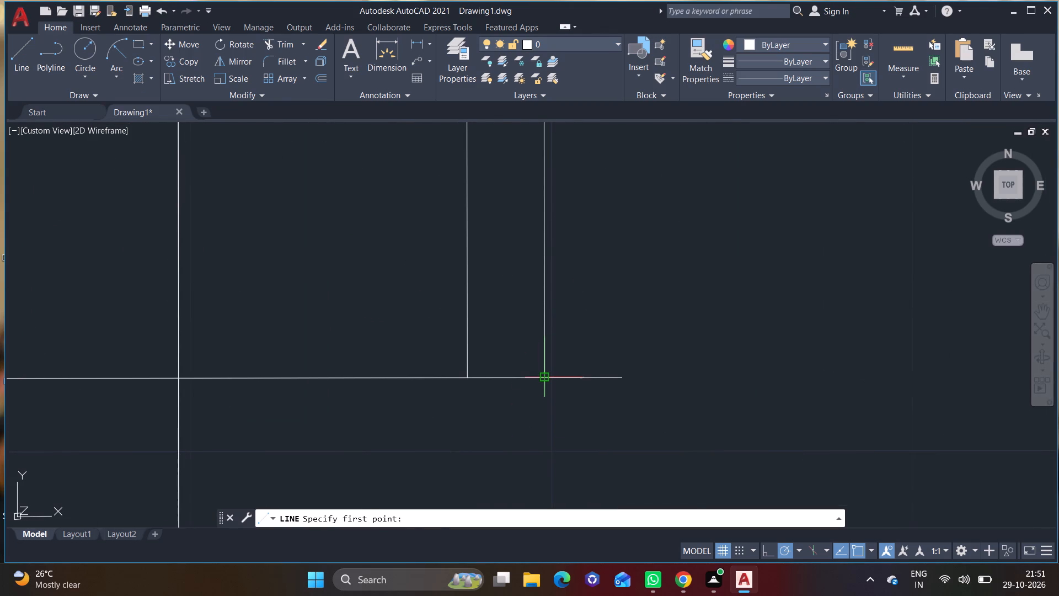
click(544, 377)
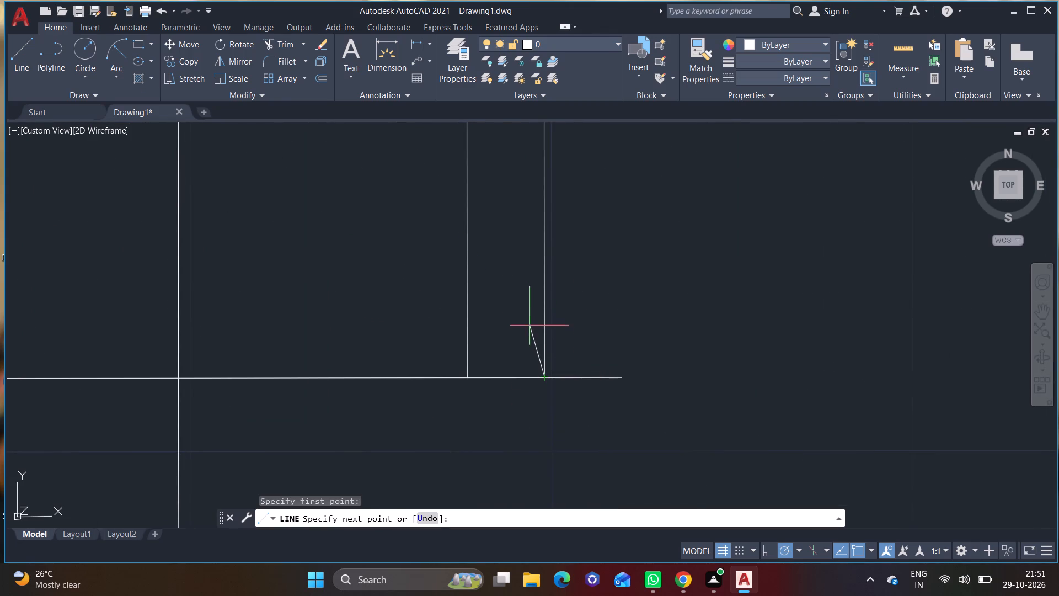
click(525, 313)
click(568, 311)
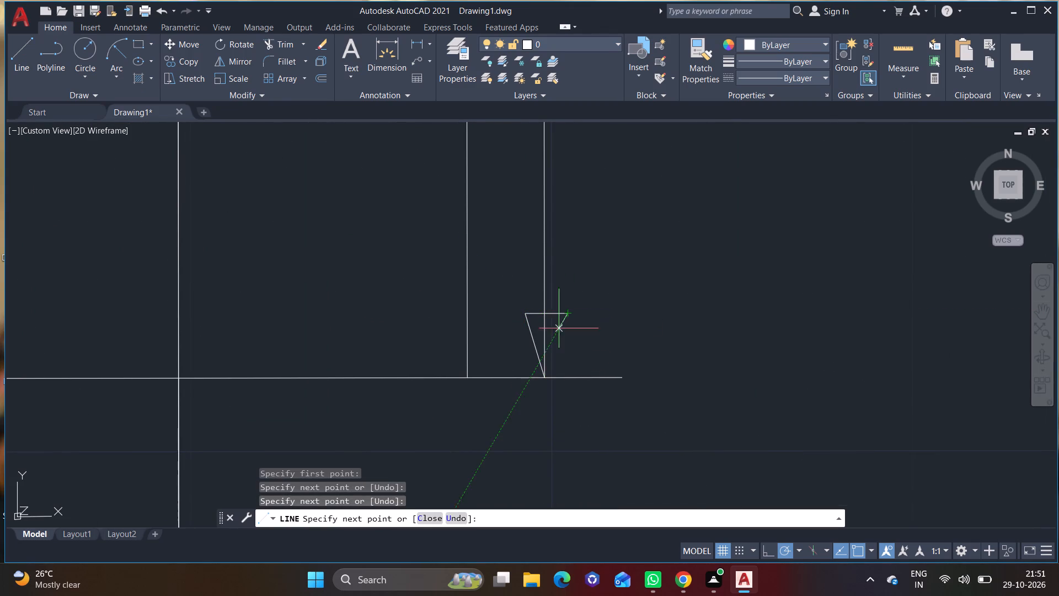
click(546, 378)
right_click(544, 378)
click(569, 384)
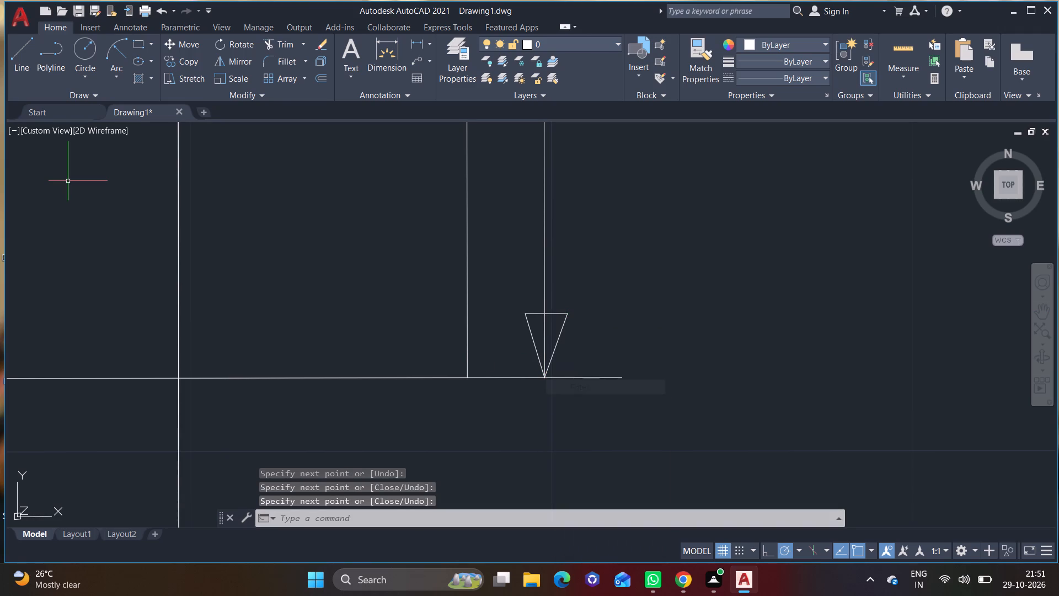
Draw a left-pointing triangular arrowhead on the short horizontal line above the rectangle's top right corner, its tip on the vertical extension line.
click(19, 57)
scroll(378, 281, down, 3)
middle_drag(398, 304, 483, 412)
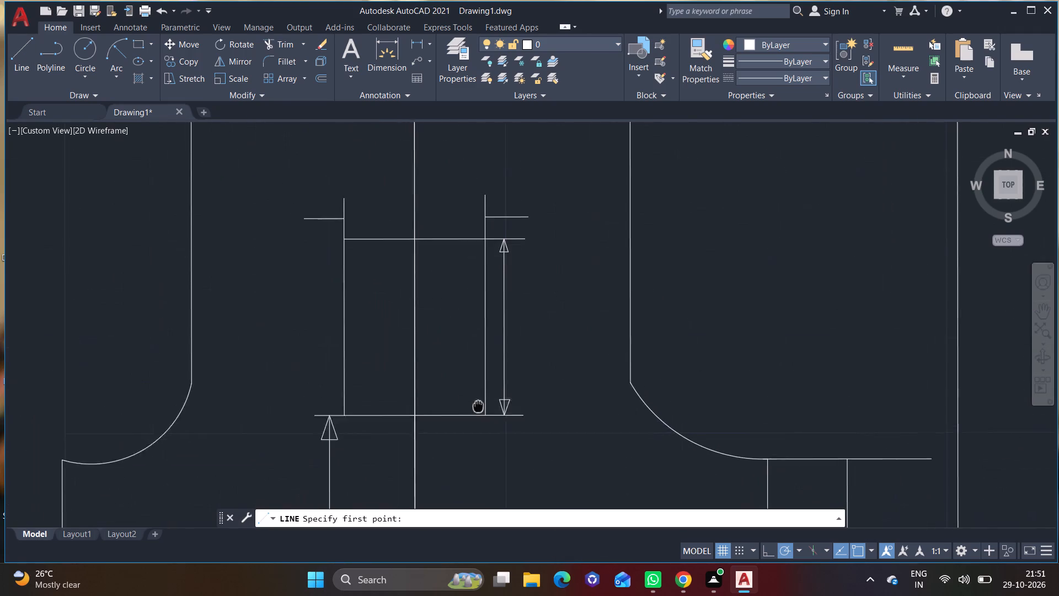
middle_drag(483, 412, 487, 416)
middle_drag(461, 260, 485, 366)
scroll(547, 328, up, 3)
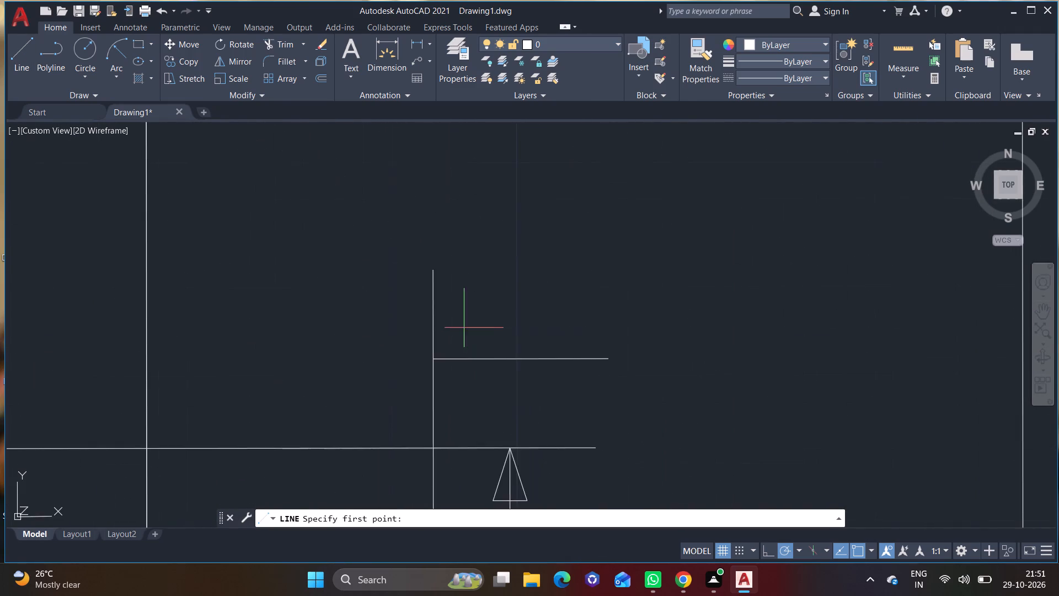
scroll(463, 328, up, 1)
click(415, 380)
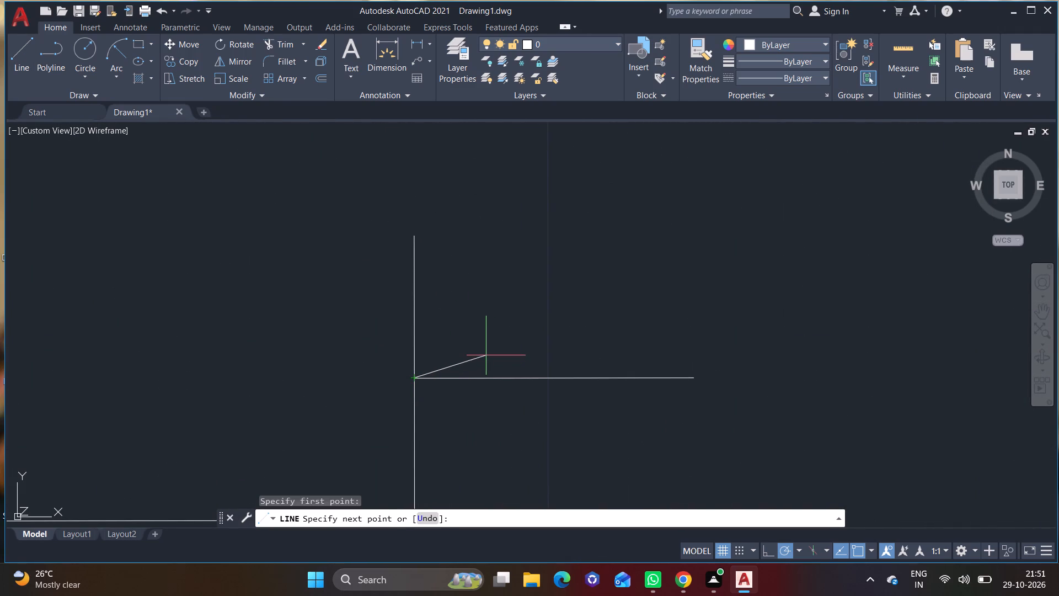
click(486, 355)
click(480, 398)
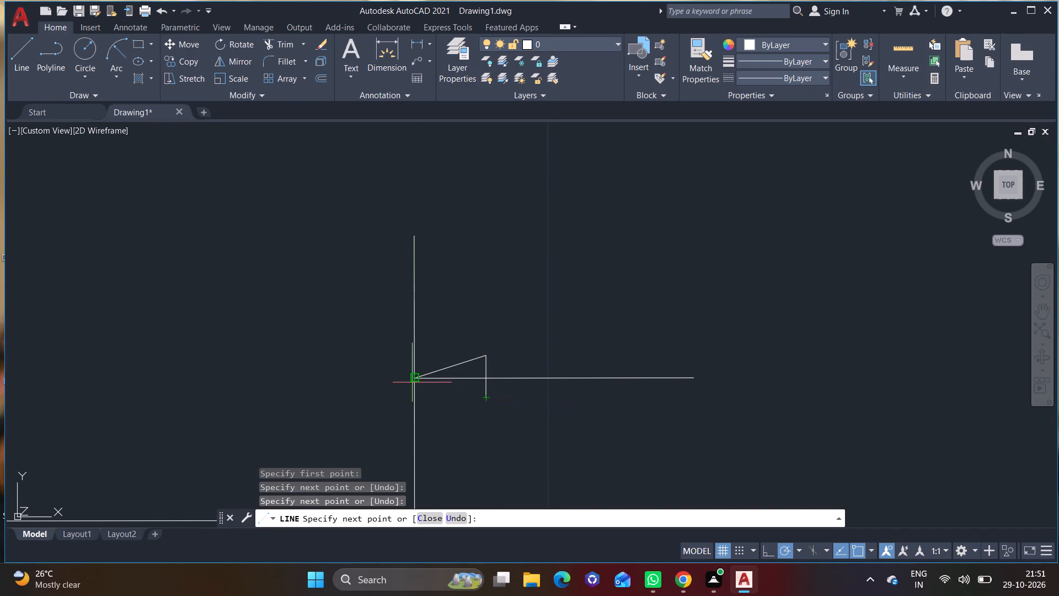
click(410, 380)
right_click(410, 380)
click(450, 385)
Draw a right-pointing triangular arrowhead on the short horizontal line above the rectangle's top left corner, its tip on the vertical extension line.
middle_drag(455, 387, 684, 379)
scroll(501, 368, down, 2)
drag(12, 60, 19, 67)
middle_drag(191, 329, 265, 286)
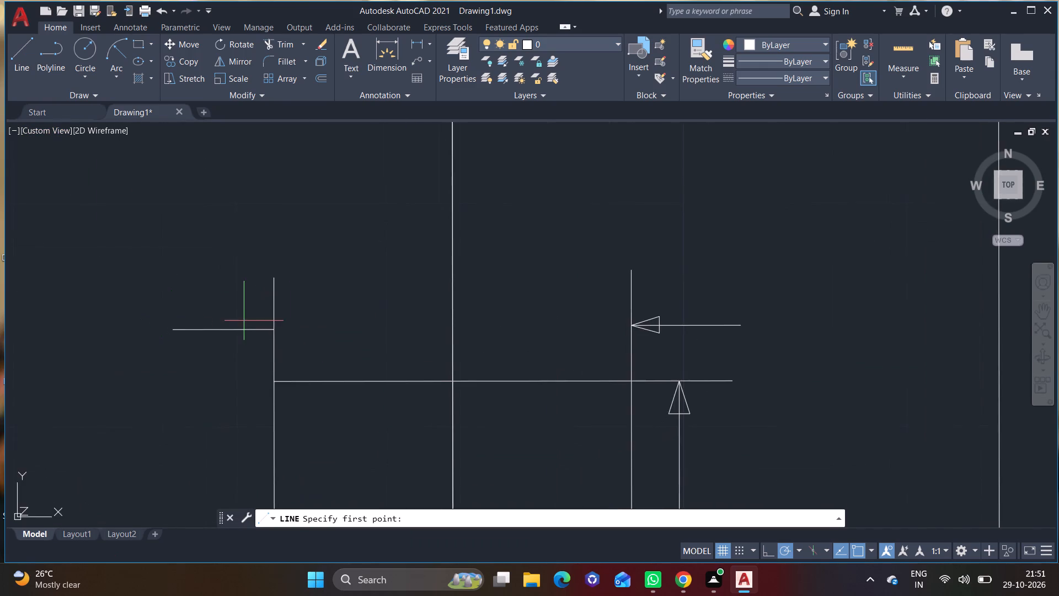
scroll(247, 322, up, 2)
middle_drag(279, 352, 284, 297)
scroll(260, 347, up, 1)
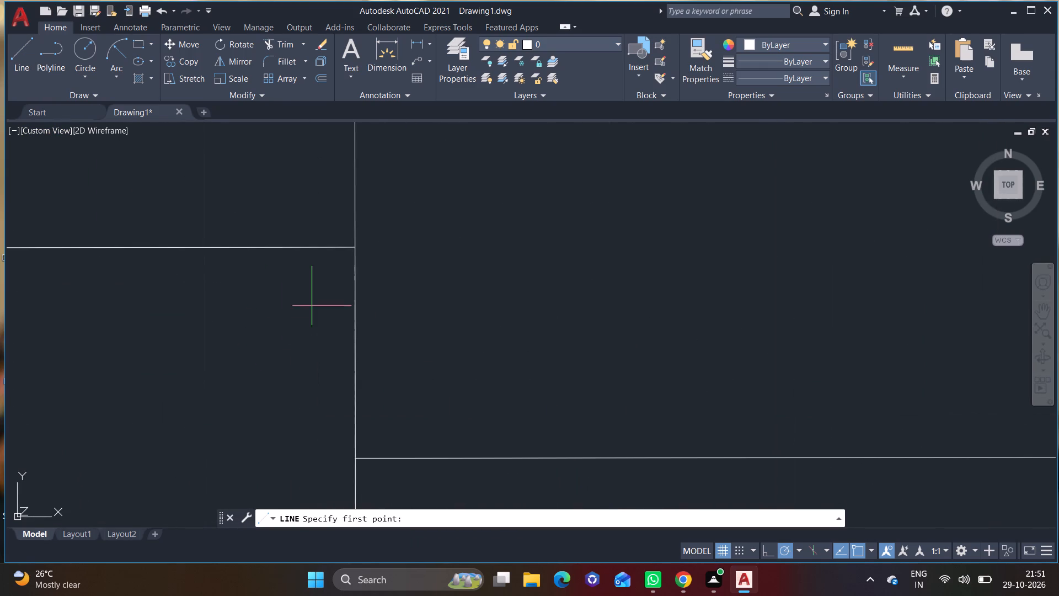
click(355, 250)
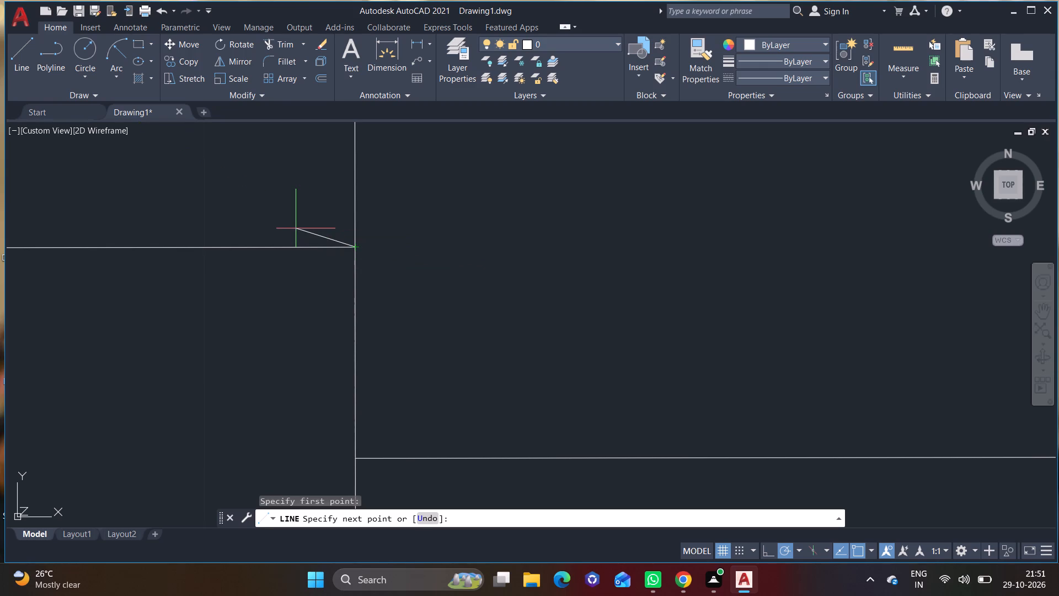
click(288, 225)
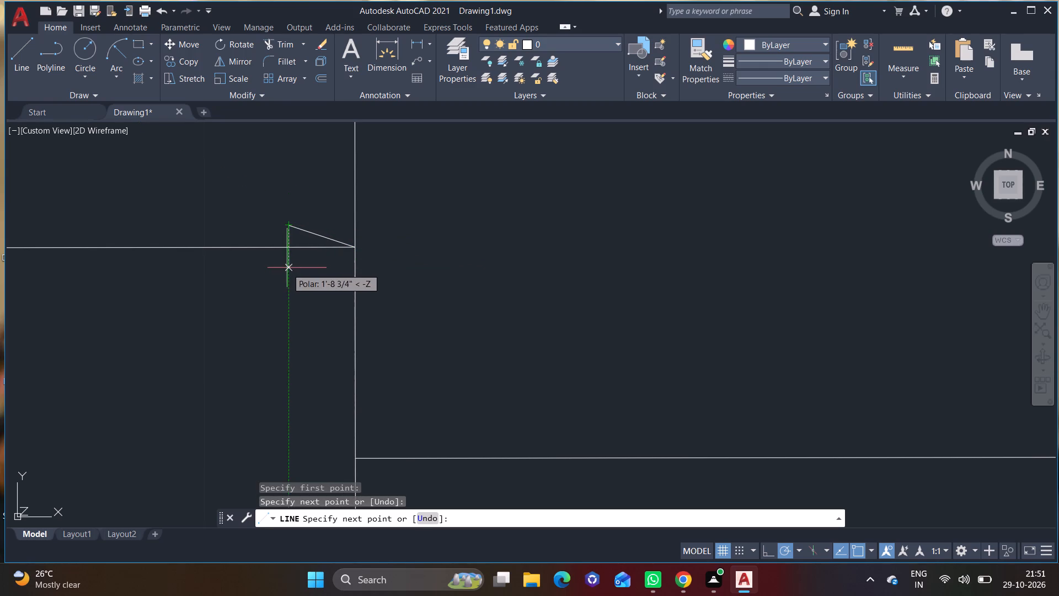
click(287, 268)
click(354, 248)
right_click(354, 248)
click(372, 257)
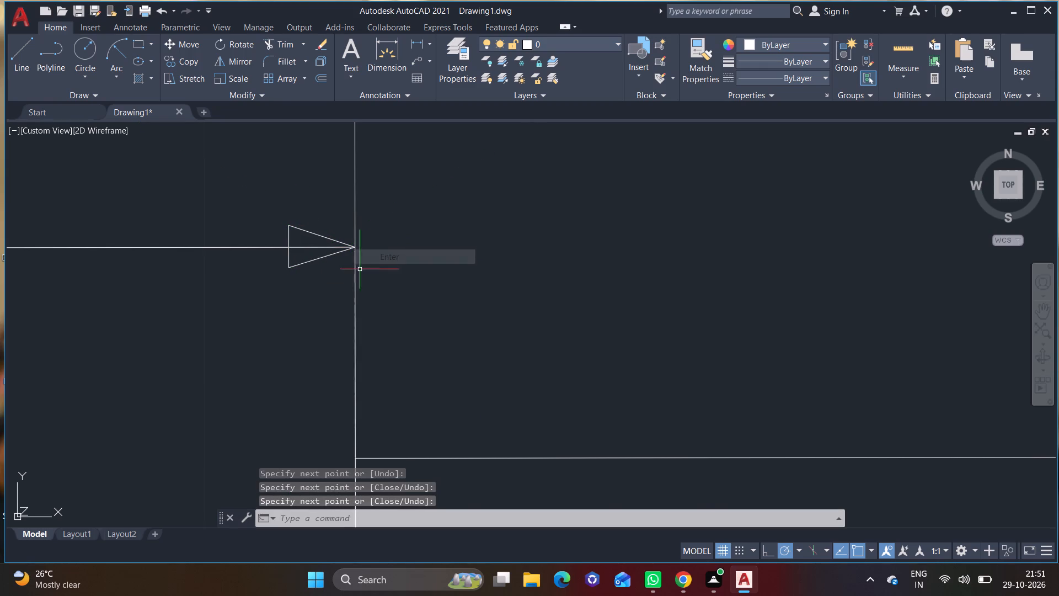
Draw an upward triangular arrowhead at the top of the short vertical dimension line beside the base's right edge, touching its upper extension line.
scroll(359, 275, down, 5)
click(10, 52)
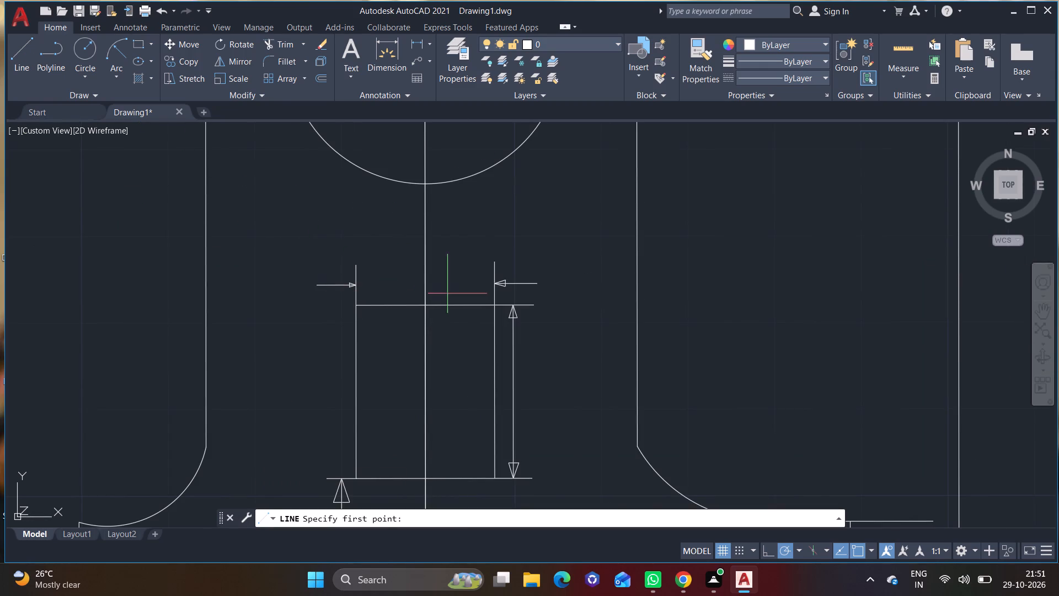
scroll(448, 300, down, 1)
middle_drag(486, 312, 353, 340)
scroll(351, 338, down, 1)
middle_drag(496, 377, 505, 298)
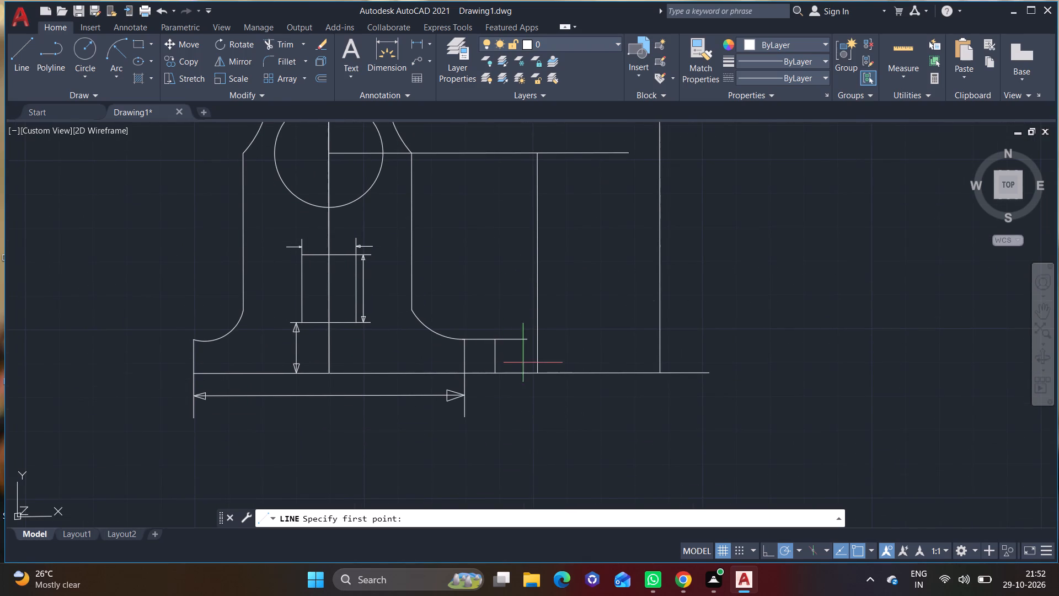
scroll(474, 366, up, 3)
middle_drag(488, 361, 493, 326)
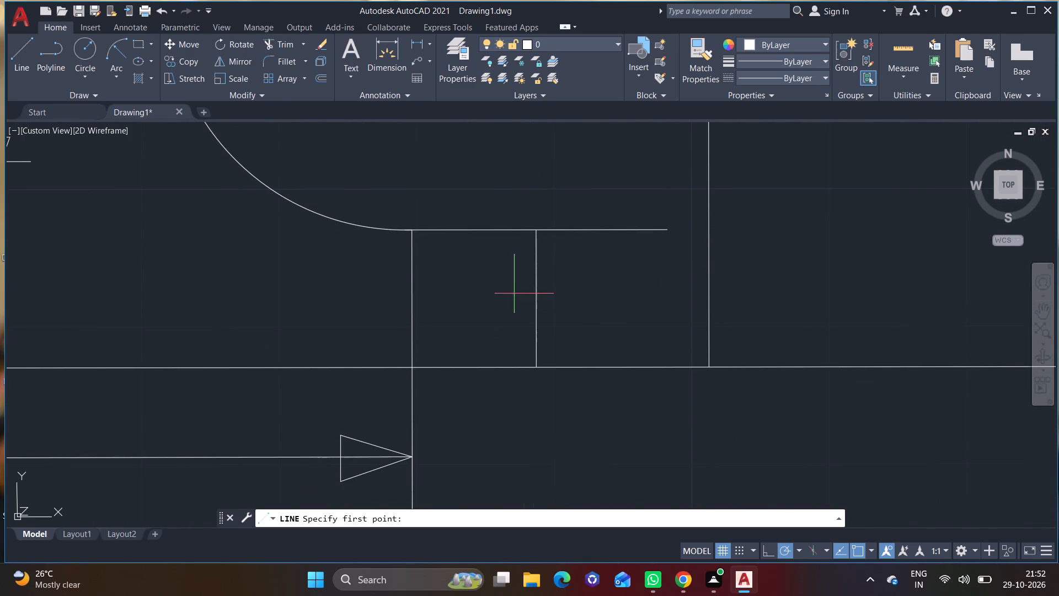
scroll(516, 284, up, 1)
click(545, 198)
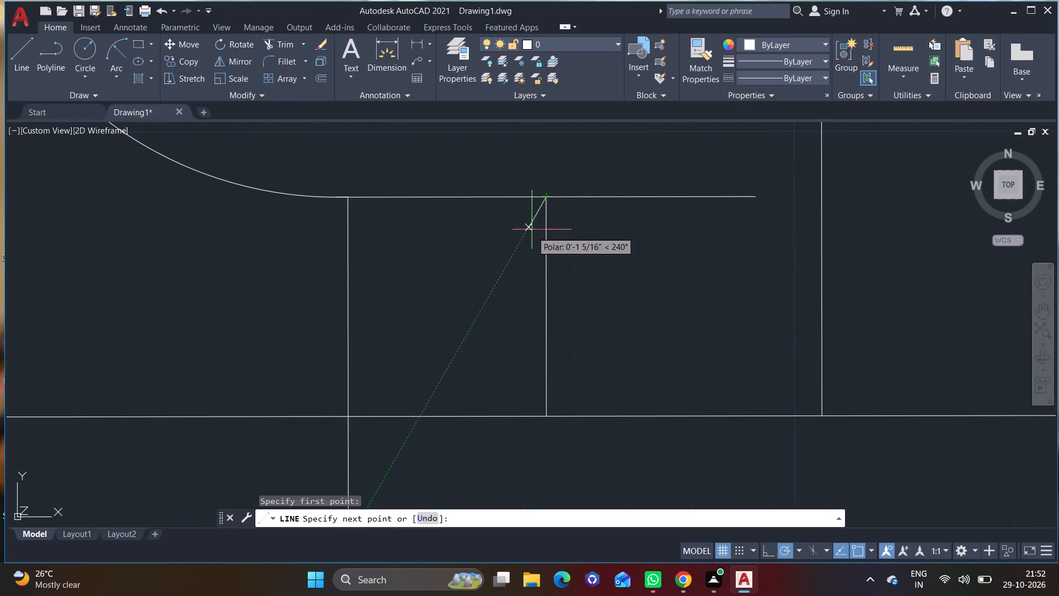
click(534, 249)
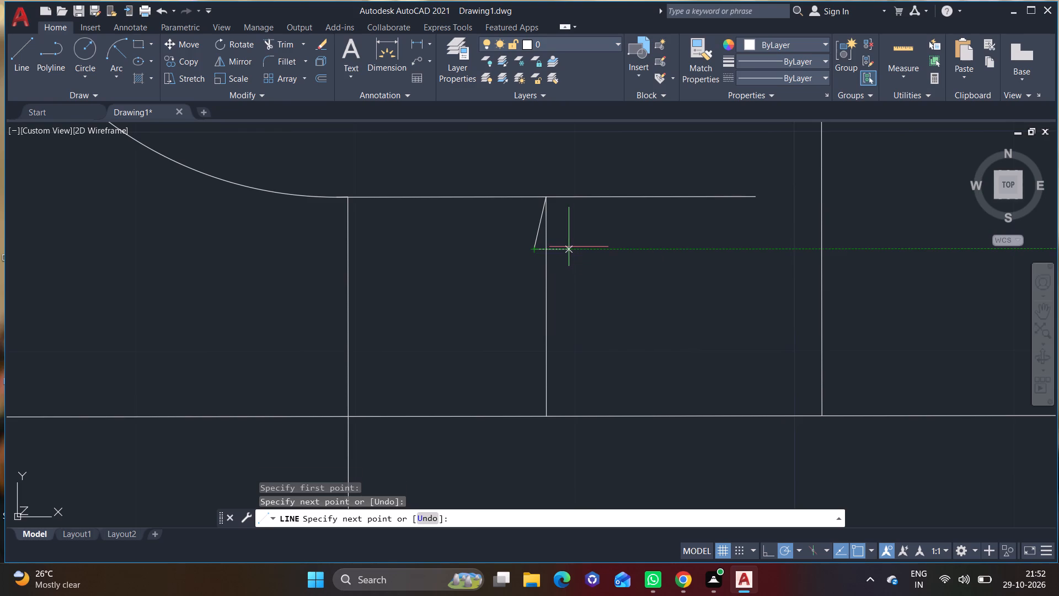
click(569, 247)
double_click(548, 195)
right_click(548, 195)
click(564, 203)
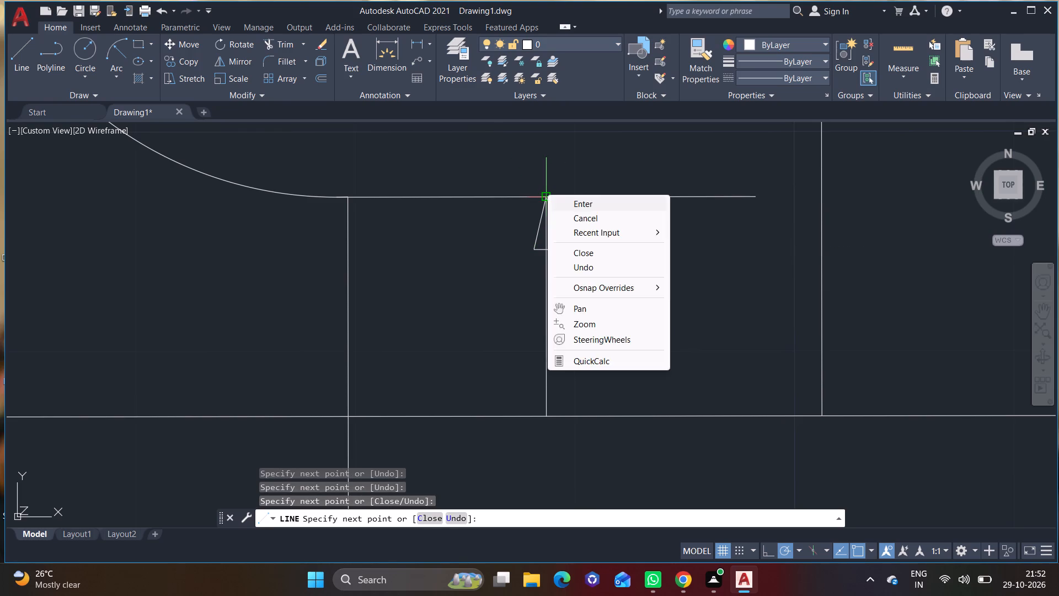
Draw a downward triangular arrowhead at the bottom of that short vertical dimension line, its tip on the extended base line.
click(19, 64)
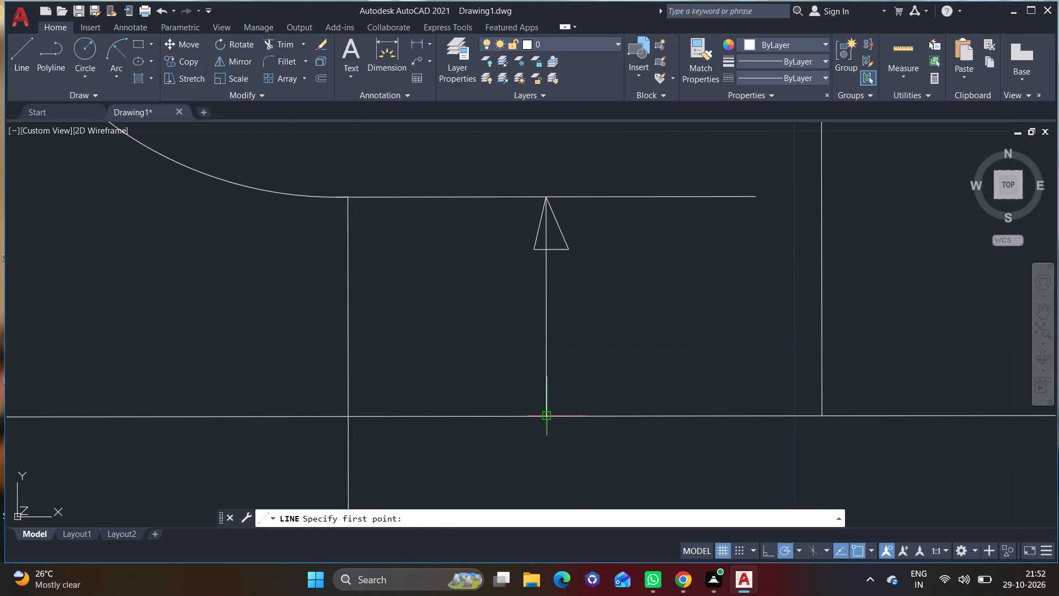
click(548, 416)
click(528, 363)
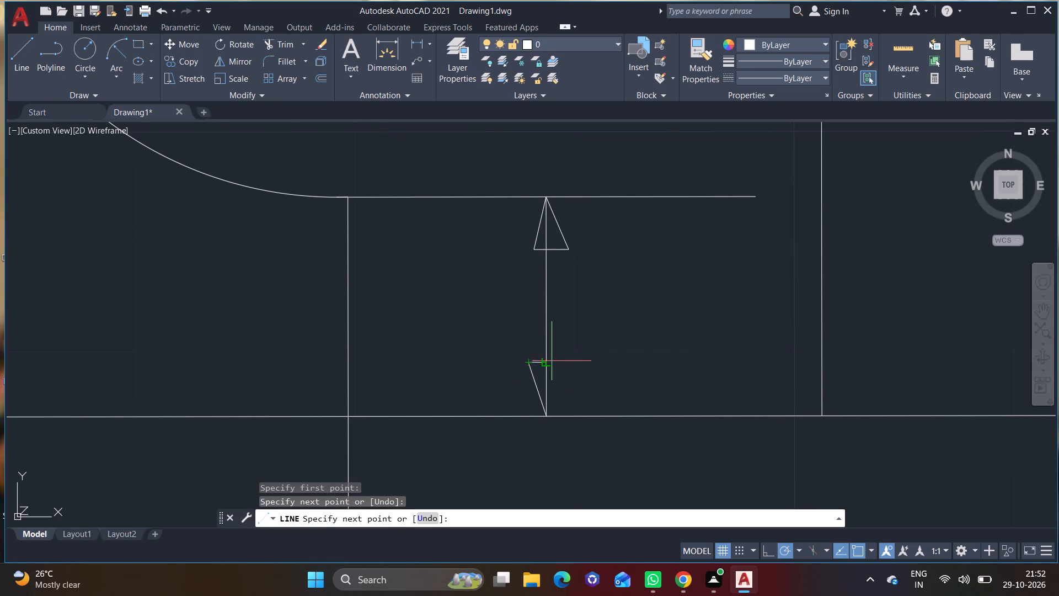
click(568, 361)
click(548, 416)
right_click(548, 416)
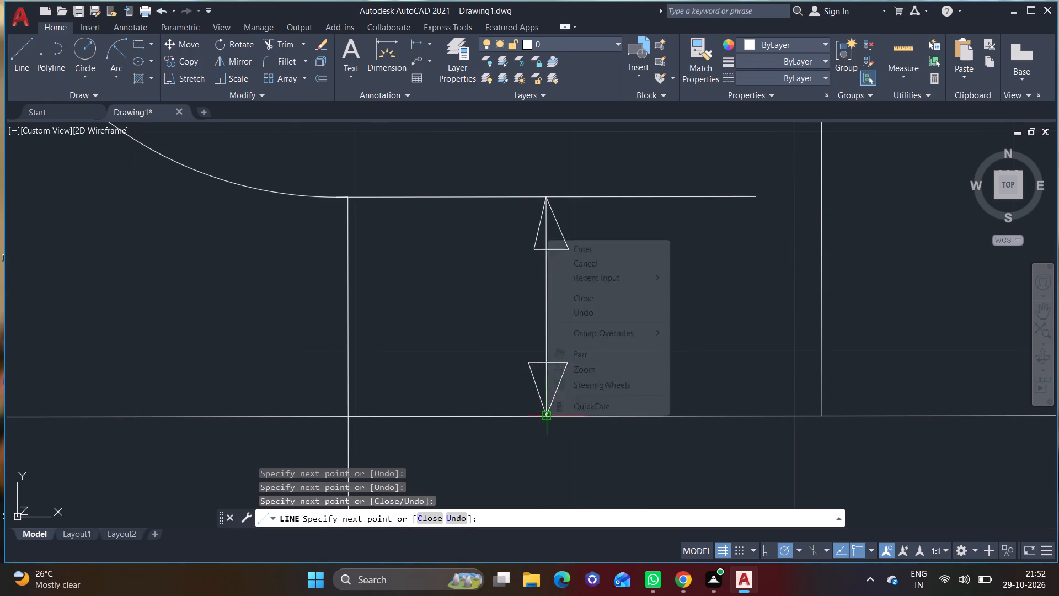
click(580, 247)
Draw a downward triangular arrowhead at the bottom of the lower large circle's height dimension line, its tip on the extended base line.
scroll(449, 342, down, 3)
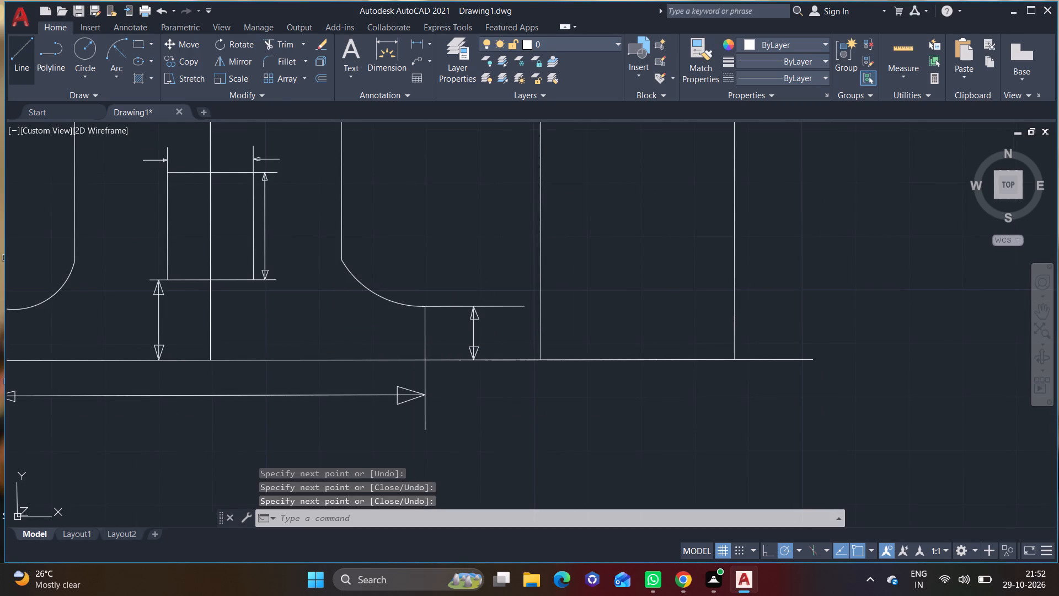
click(34, 65)
middle_drag(571, 288, 545, 304)
scroll(545, 304, down, 1)
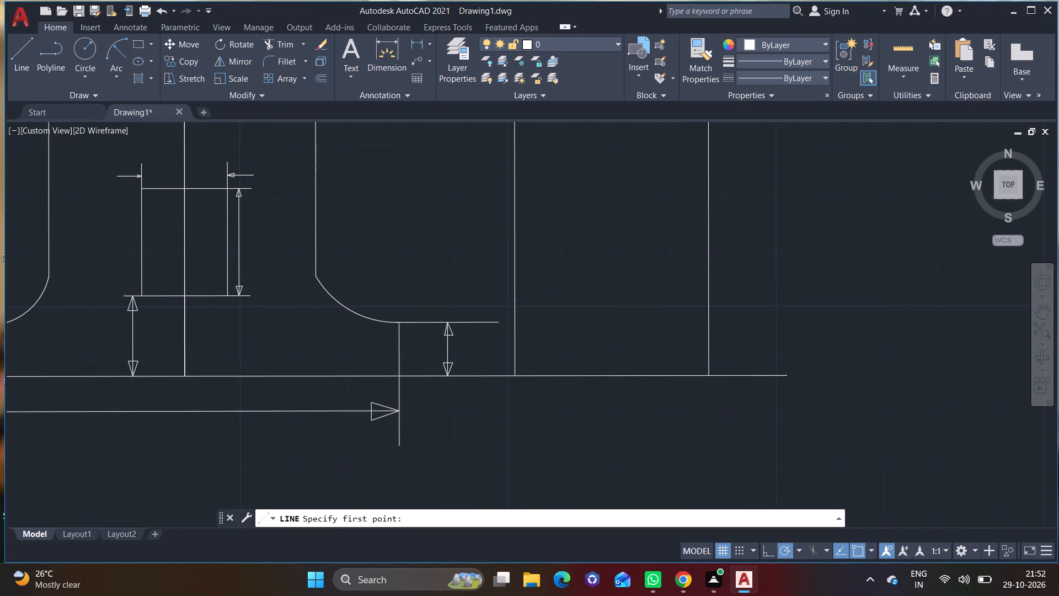
scroll(516, 347, up, 5)
click(589, 384)
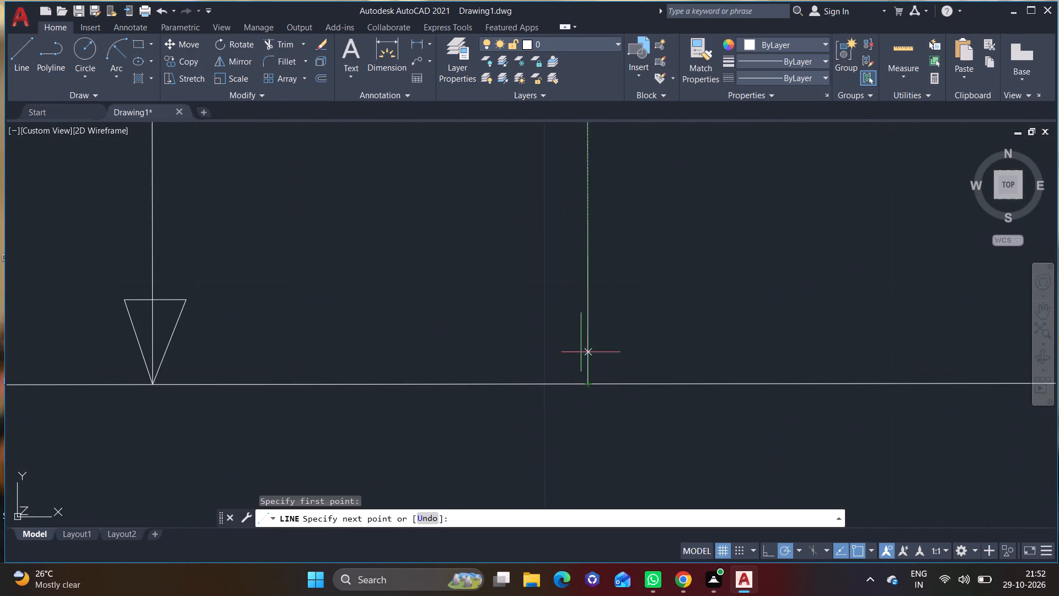
click(561, 315)
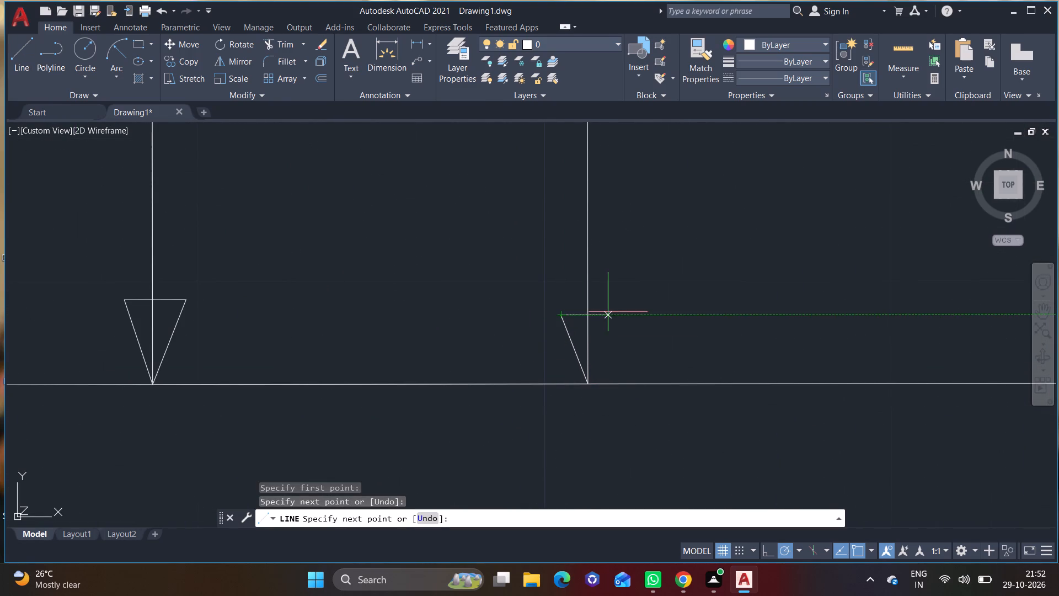
click(617, 311)
click(586, 383)
right_click(586, 383)
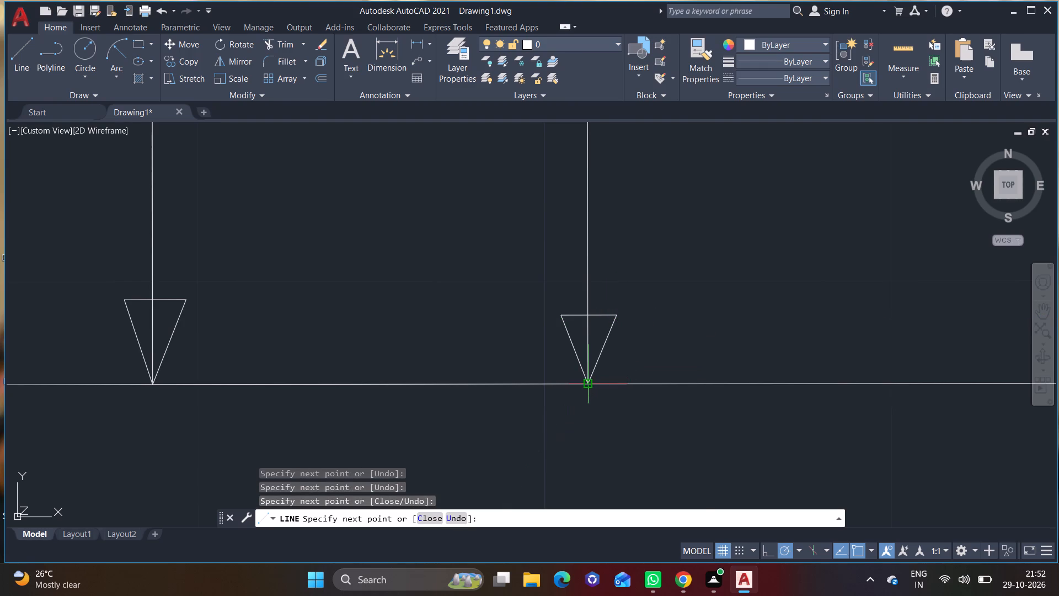
click(609, 390)
Draw an upward triangular arrowhead at the top of that dimension line, touching the extension line from the lower large circle's centre.
click(13, 57)
scroll(355, 267, down, 3)
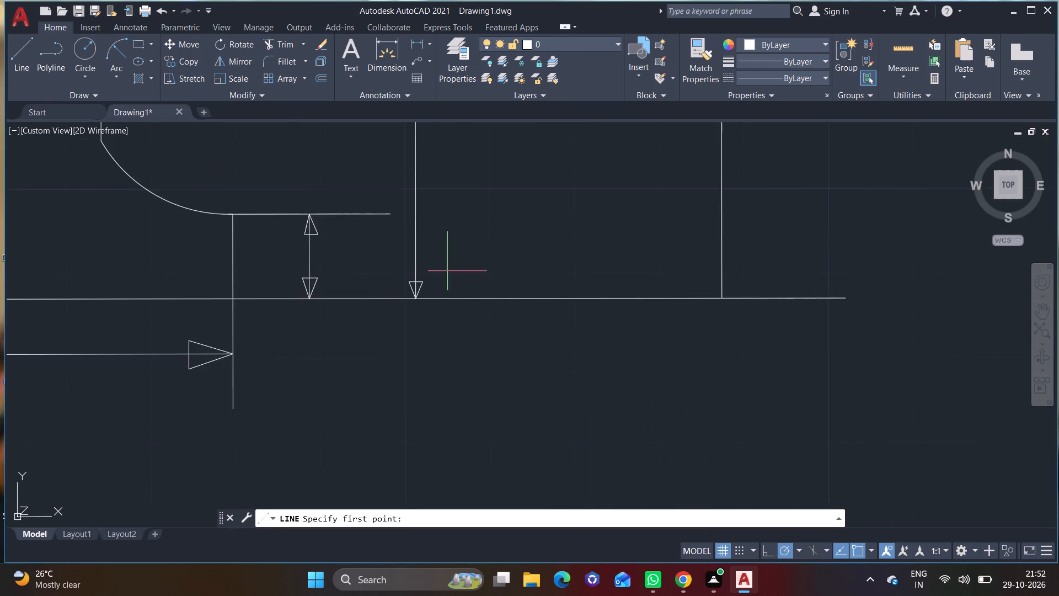
middle_drag(448, 260, 437, 361)
middle_drag(327, 182, 393, 349)
middle_drag(431, 210, 438, 376)
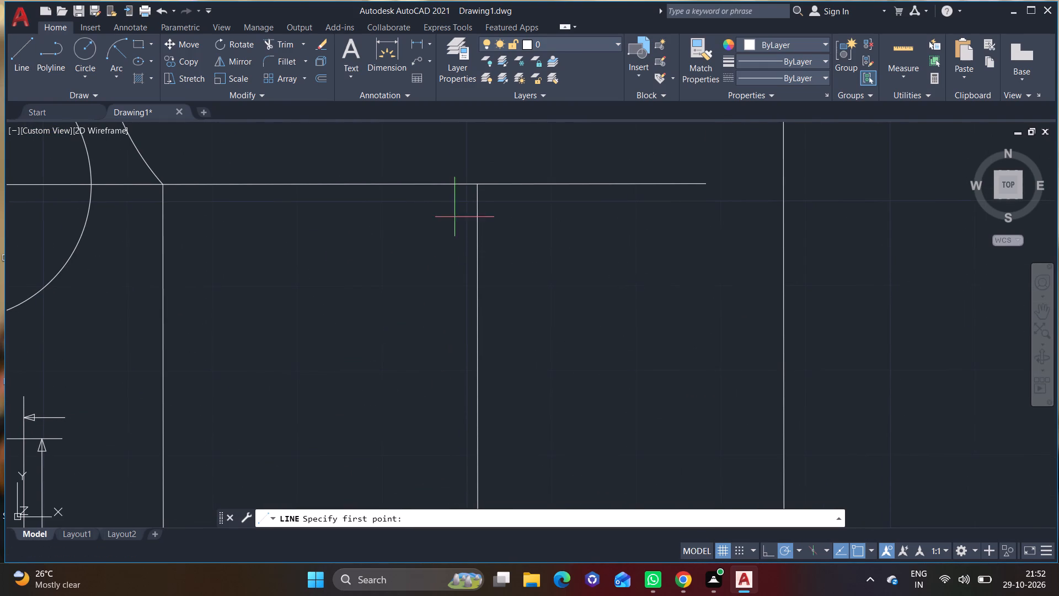
click(479, 186)
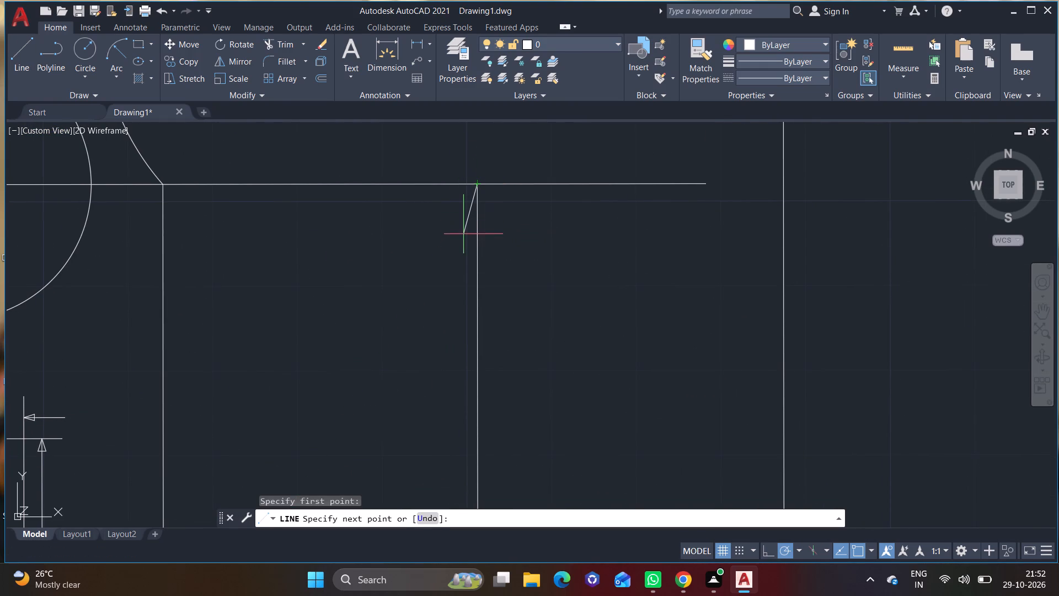
click(458, 241)
click(502, 238)
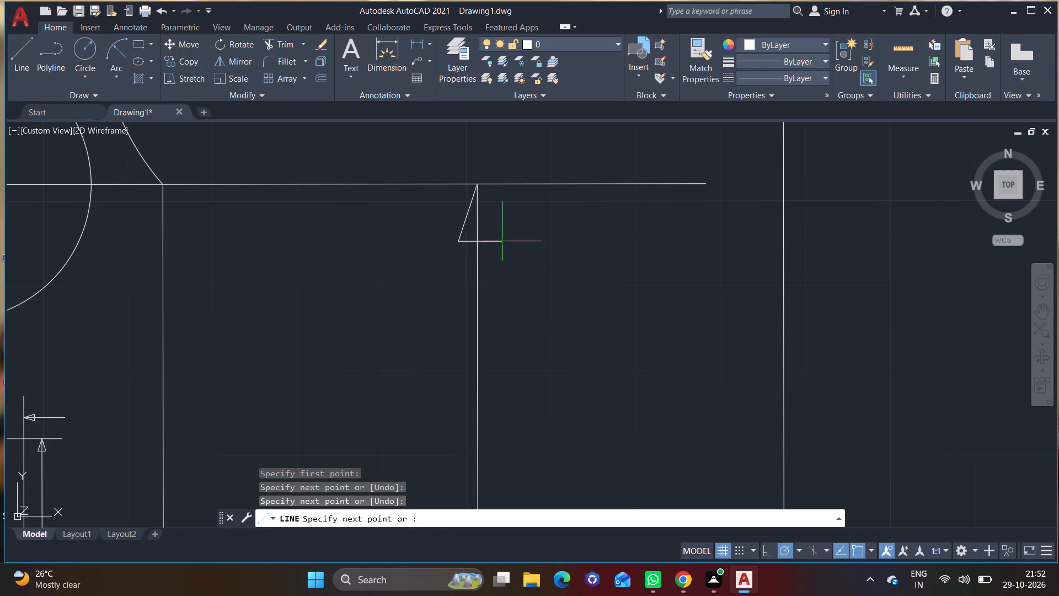
click(475, 182)
right_click(475, 182)
click(486, 189)
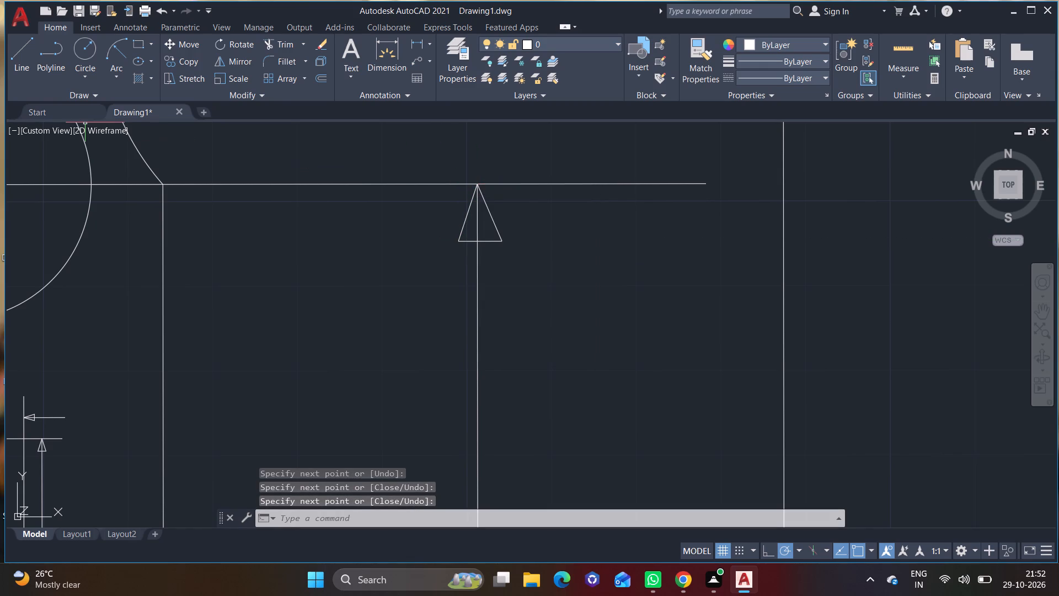
Draw a downward triangular arrowhead at the bottom of the outermost vertical dimension line, its tip on the extended base line.
click(17, 66)
scroll(396, 314, down, 1)
middle_drag(479, 382, 359, 257)
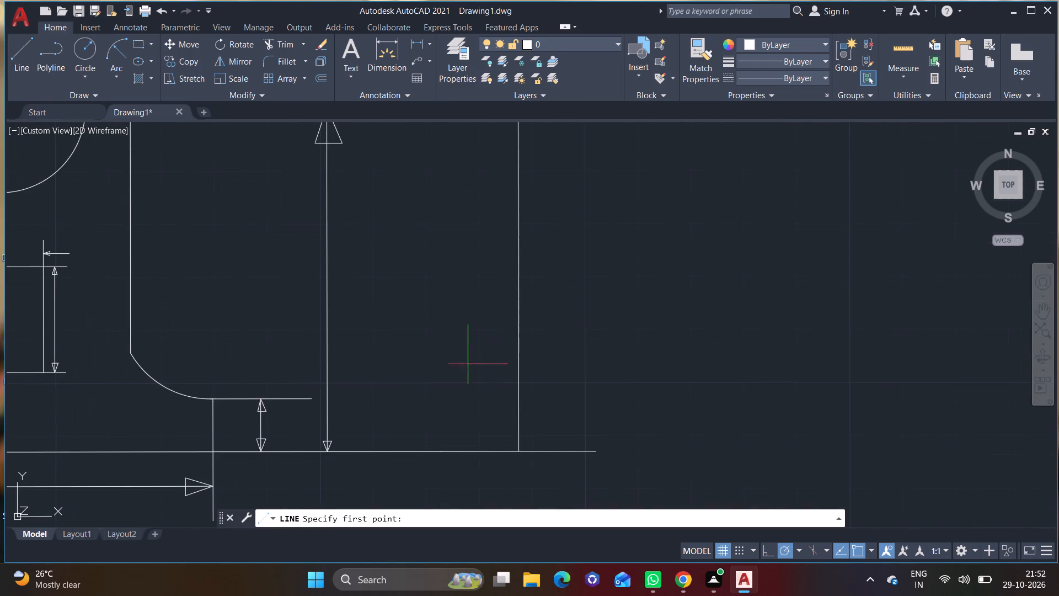
middle_drag(472, 389, 459, 318)
scroll(467, 369, up, 2)
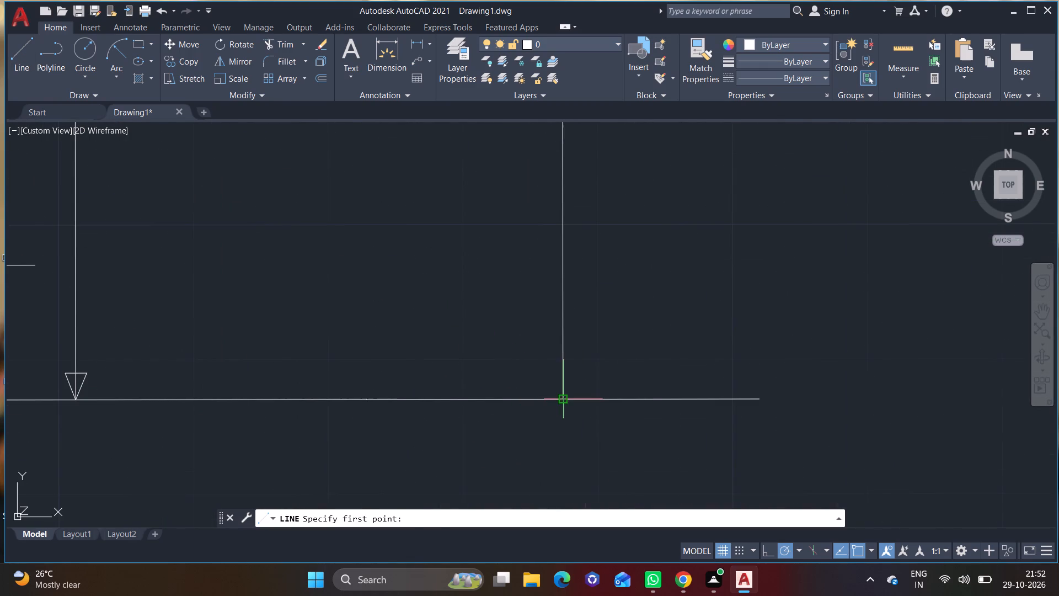
click(561, 397)
click(541, 338)
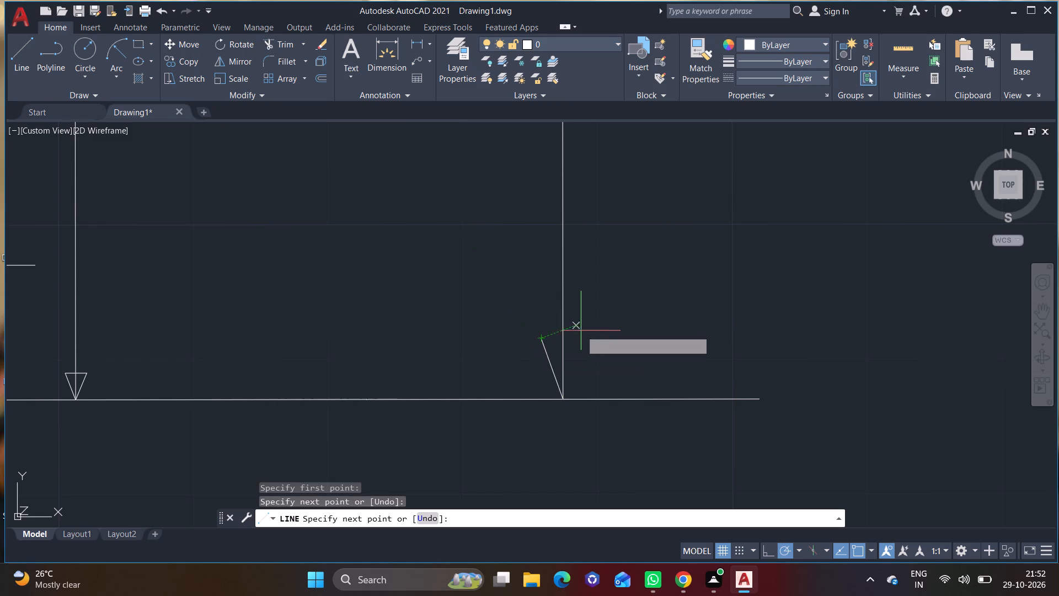
click(587, 334)
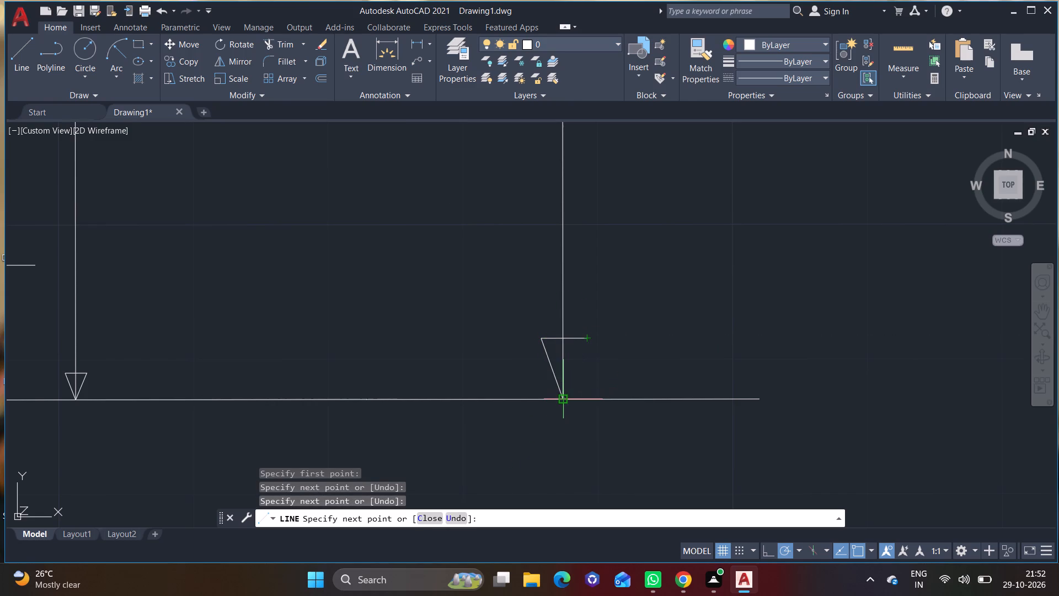
click(565, 398)
right_click(564, 398)
click(597, 231)
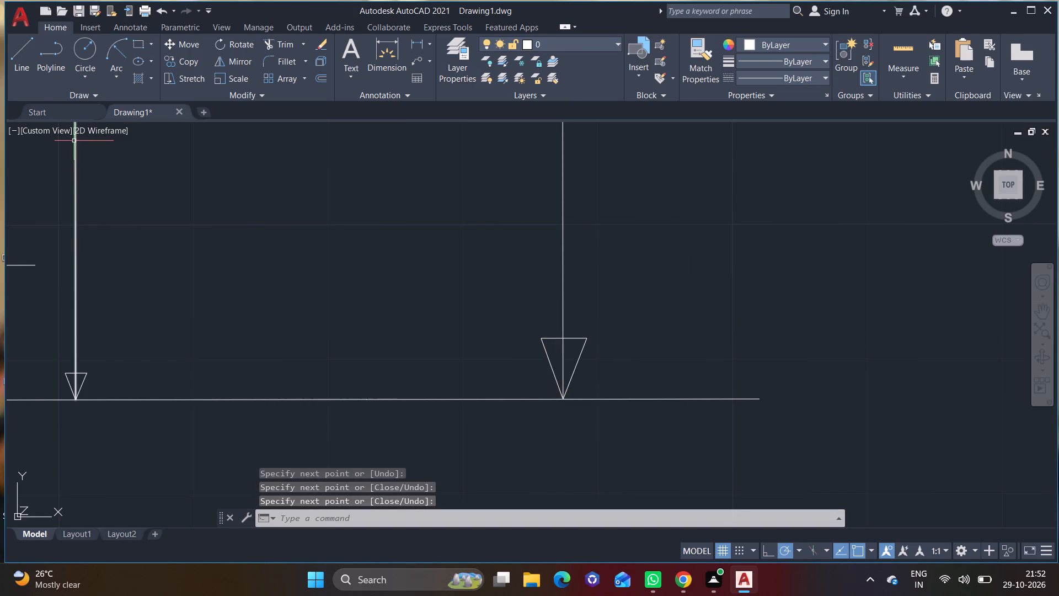
Draw an upward triangular arrowhead at the top of the outermost vertical dimension line, touching the extension line through the top circles' centres.
click(19, 70)
scroll(405, 312, down, 2)
middle_drag(446, 271, 526, 489)
middle_drag(517, 324, 509, 475)
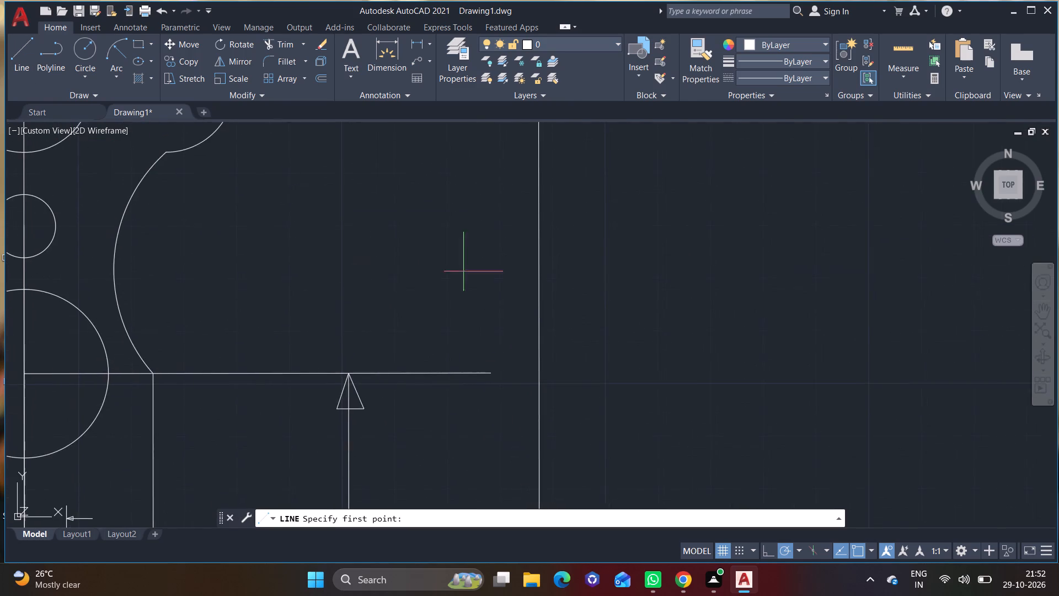
middle_drag(457, 203, 468, 370)
scroll(494, 313, down, 2)
scroll(509, 276, up, 3)
scroll(528, 316, up, 1)
middle_drag(528, 316, 539, 229)
scroll(530, 238, up, 1)
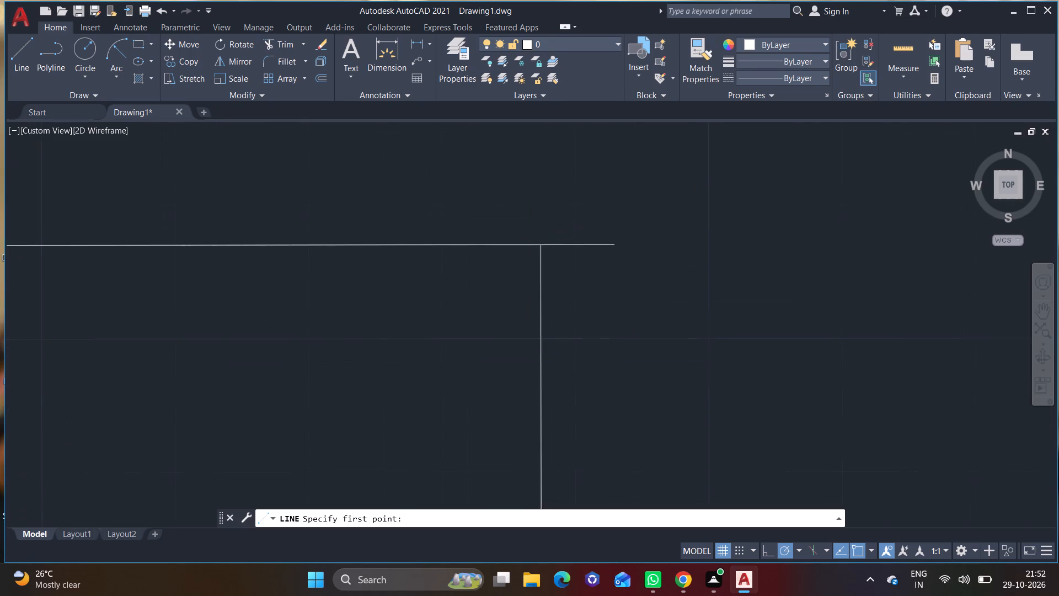
click(542, 248)
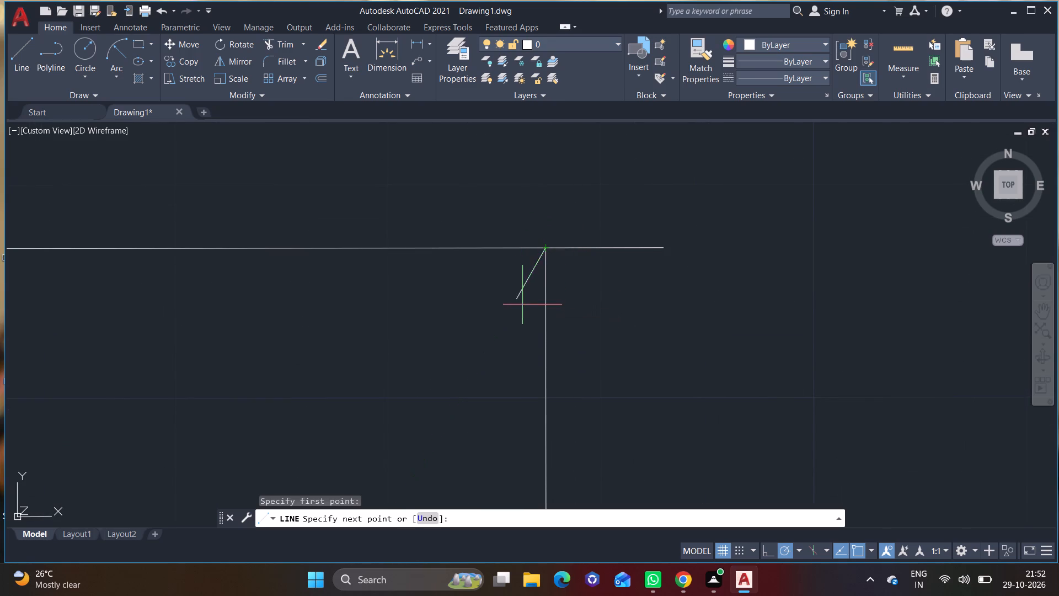
click(524, 311)
click(577, 309)
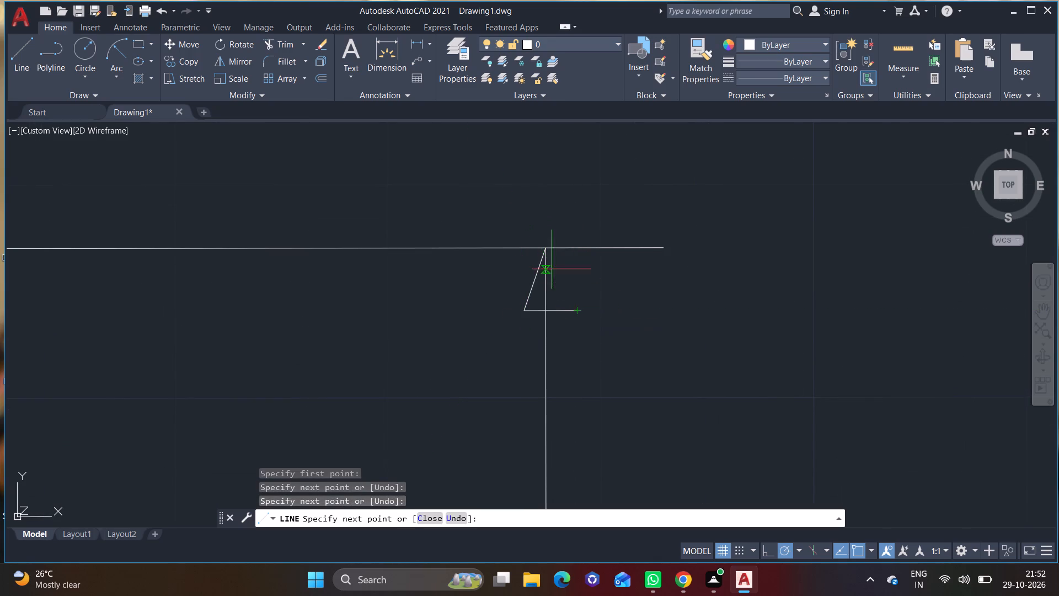
click(545, 246)
right_click(545, 246)
click(561, 255)
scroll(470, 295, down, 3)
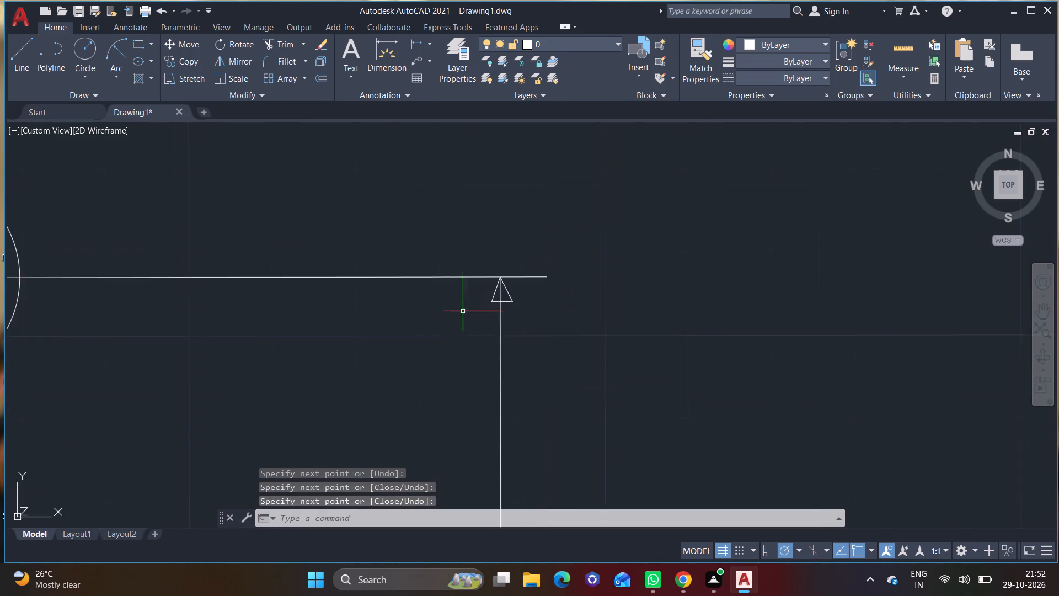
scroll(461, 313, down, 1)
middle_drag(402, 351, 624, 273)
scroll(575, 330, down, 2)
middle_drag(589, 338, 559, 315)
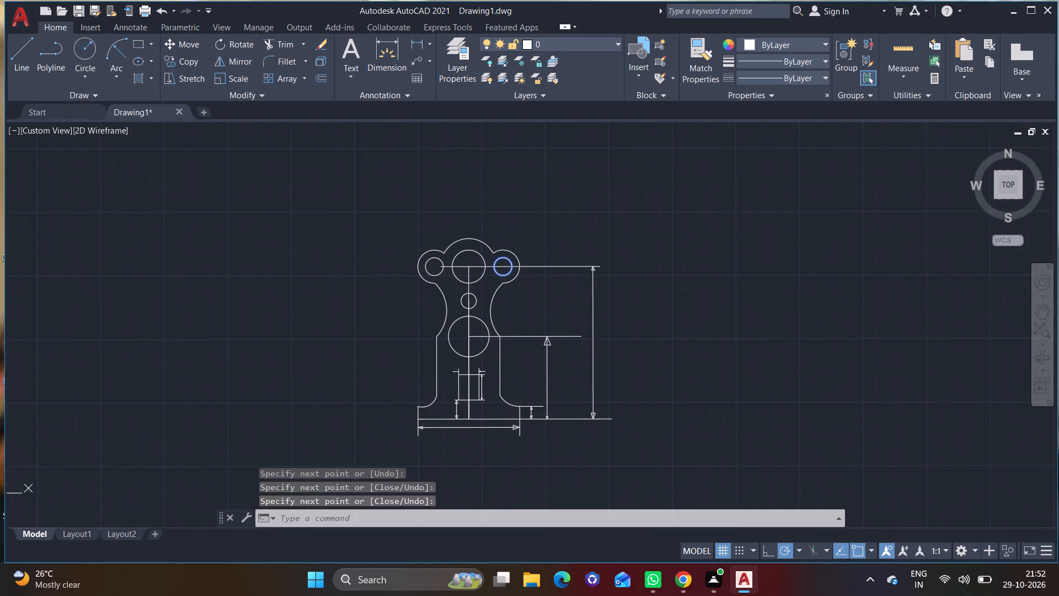
Undo the triangular arrowheads drawn at both ends of the outermost vertical dimension line.
scroll(536, 331, up, 4)
key(ctrl+z)
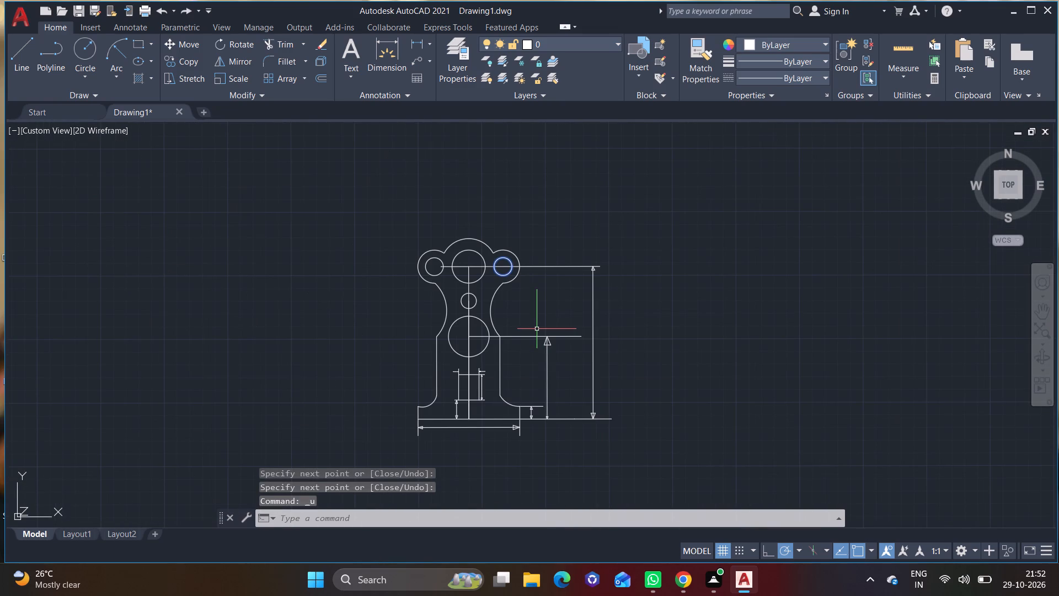
key(ctrl+z)
key(ctrl+z)
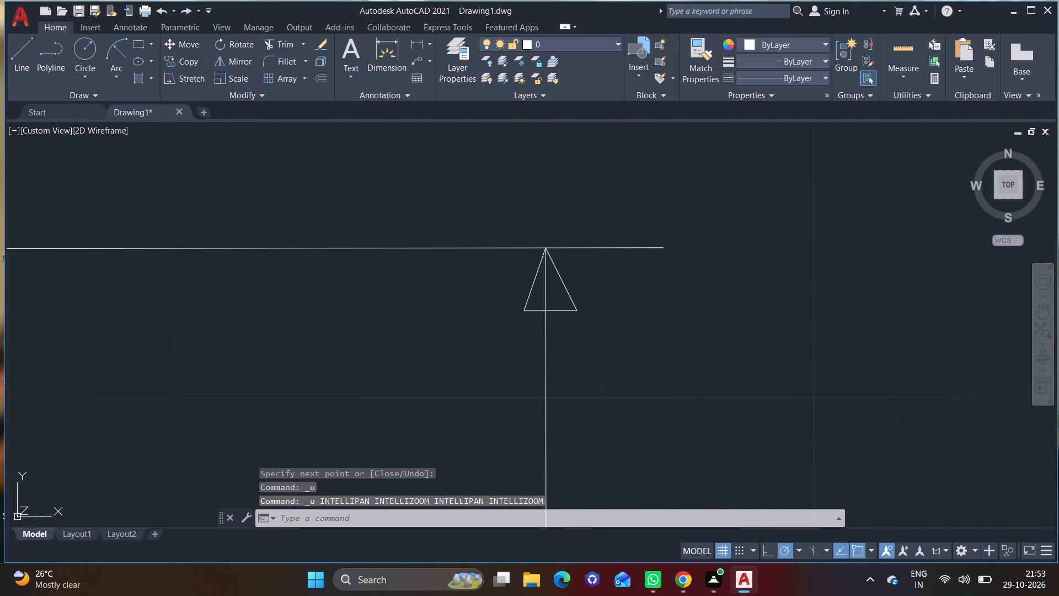
key(ctrl+z)
scroll(537, 324, down, 3)
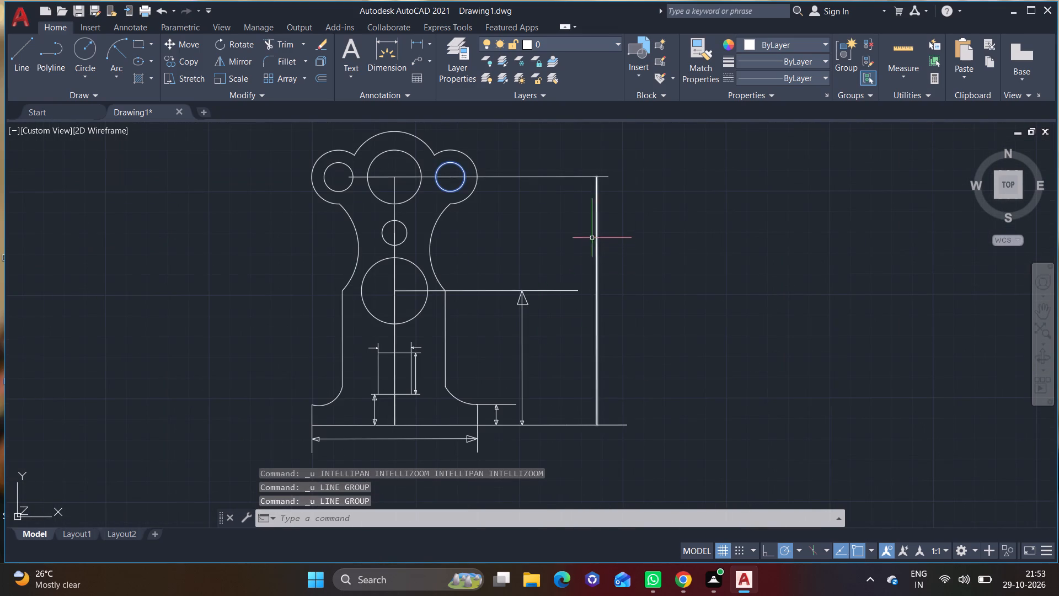
Draw a larger downward triangular arrowhead at the bottom of the outermost vertical dimension line, its tip on the extended base line.
click(14, 58)
scroll(604, 401, up, 2)
middle_drag(618, 455, 609, 373)
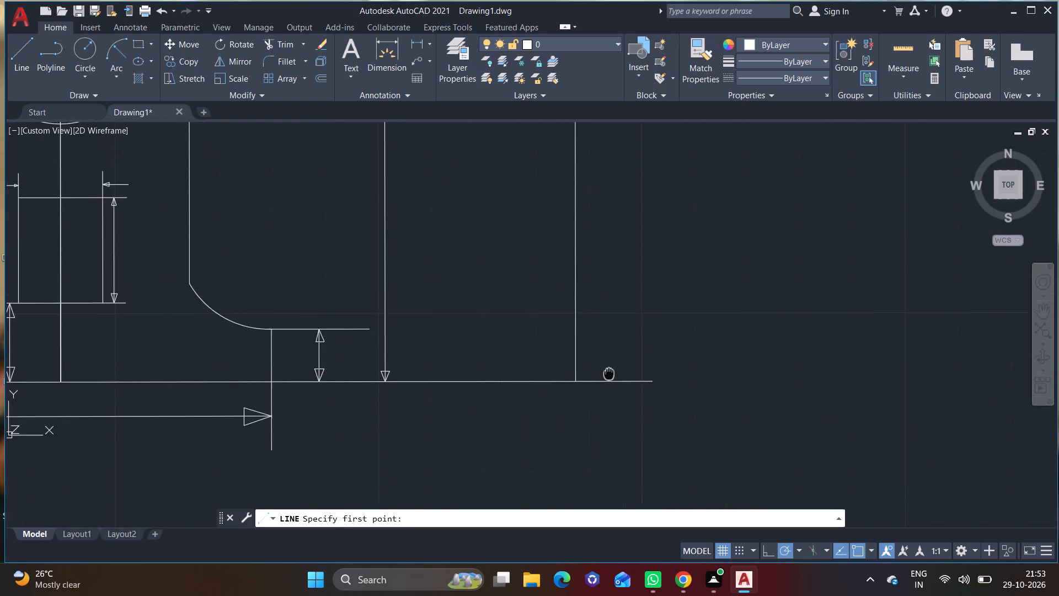
scroll(582, 392, up, 2)
click(562, 366)
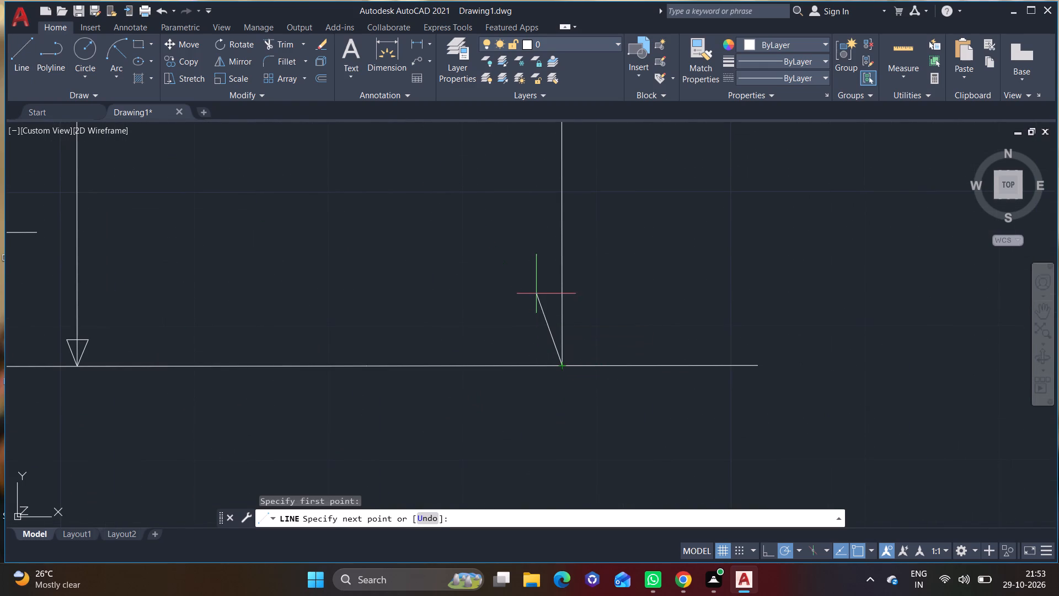
click(536, 281)
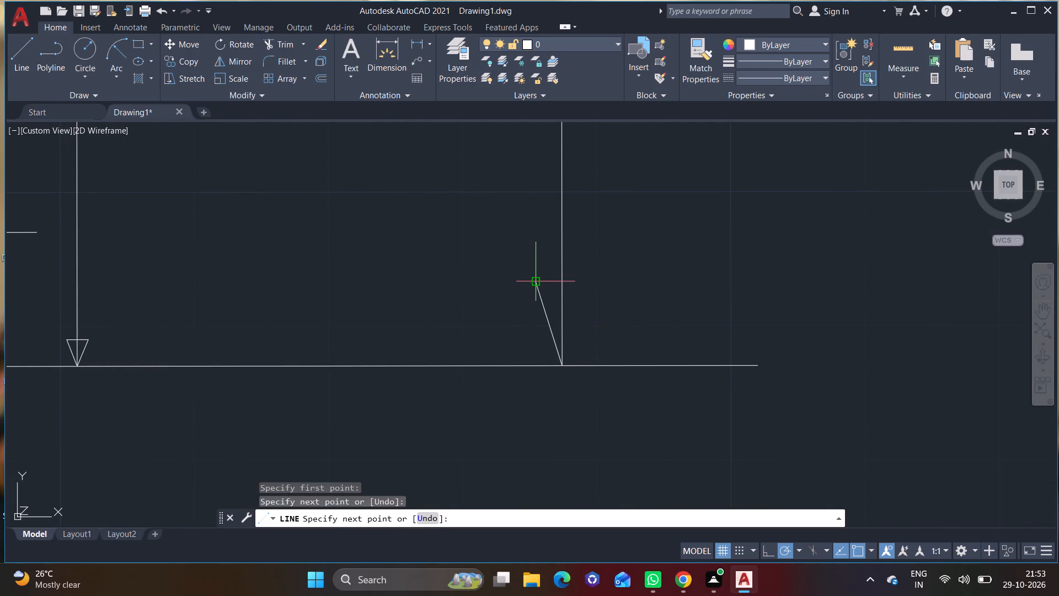
click(587, 279)
double_click(561, 371)
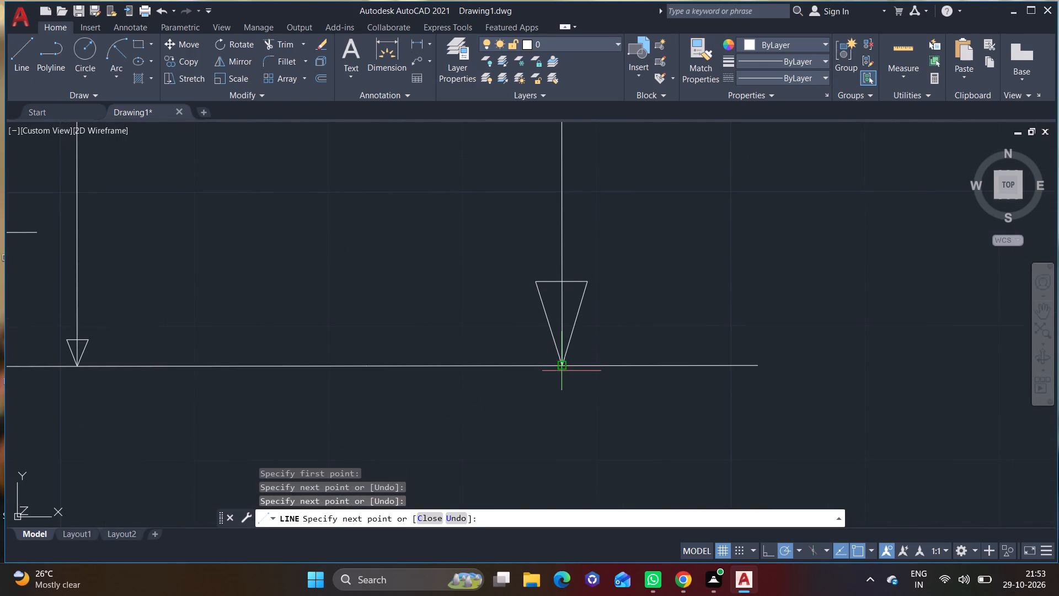
right_click(560, 367)
click(590, 370)
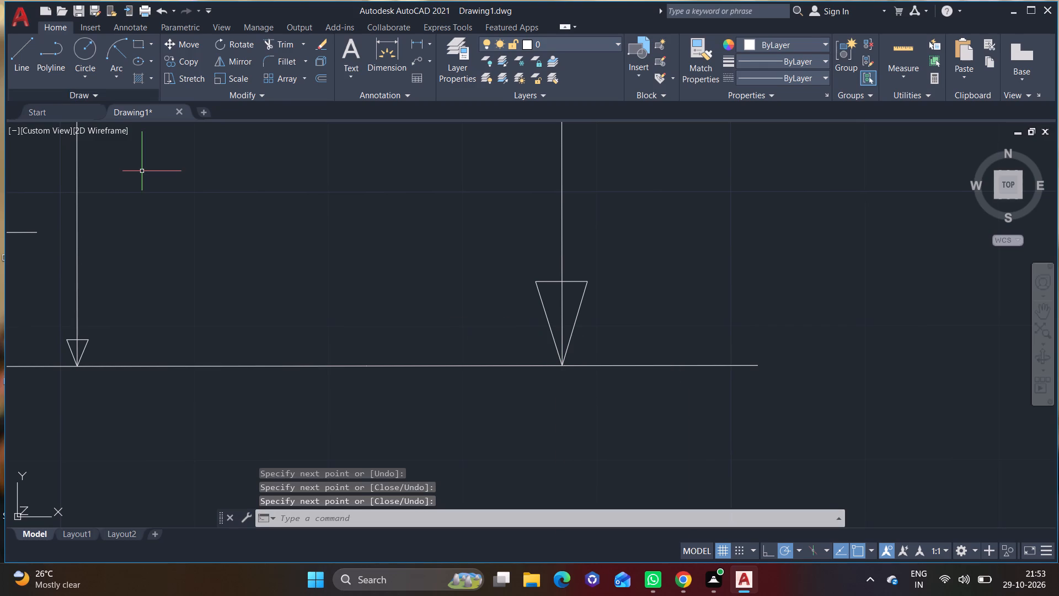
Draw a larger upward triangular arrowhead at the top of the outermost vertical dimension line, touching the extension line through the top circles' centres.
drag(6, 56, 9, 62)
scroll(422, 343, down, 4)
middle_drag(474, 268, 563, 473)
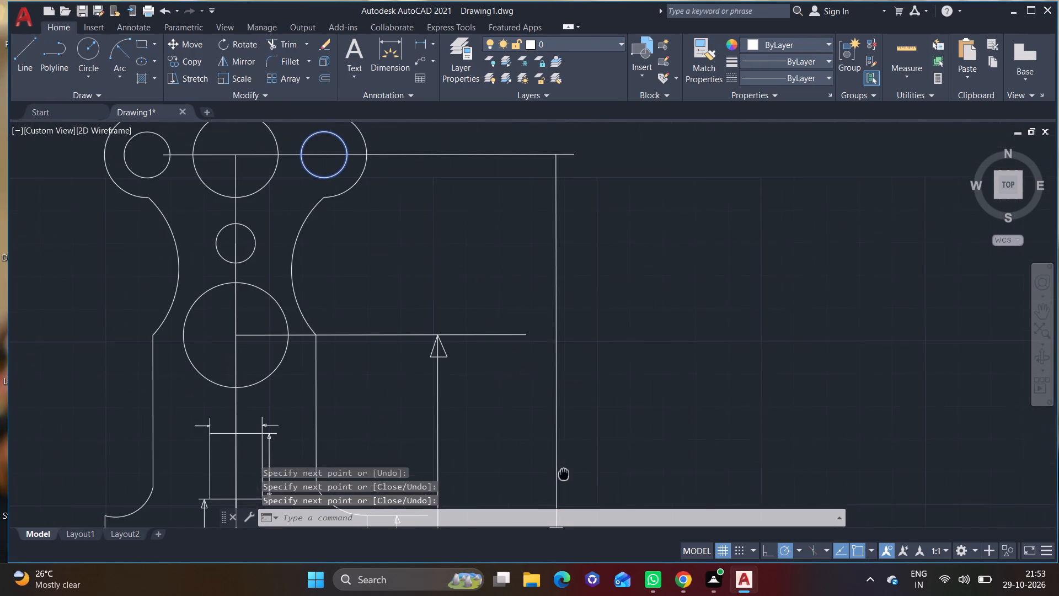
middle_drag(557, 187, 575, 279)
scroll(587, 263, up, 2)
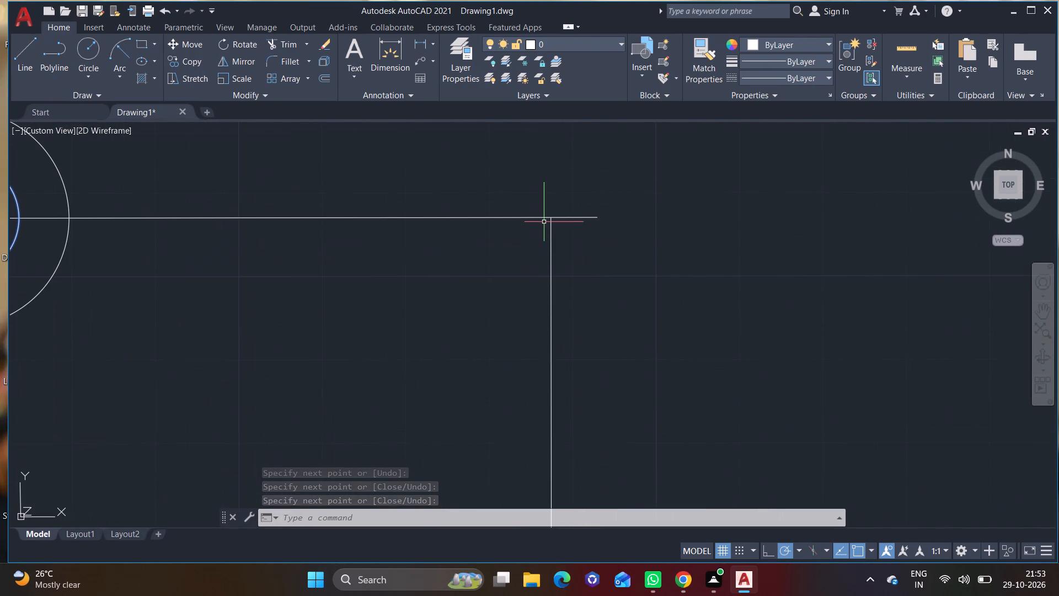
click(15, 65)
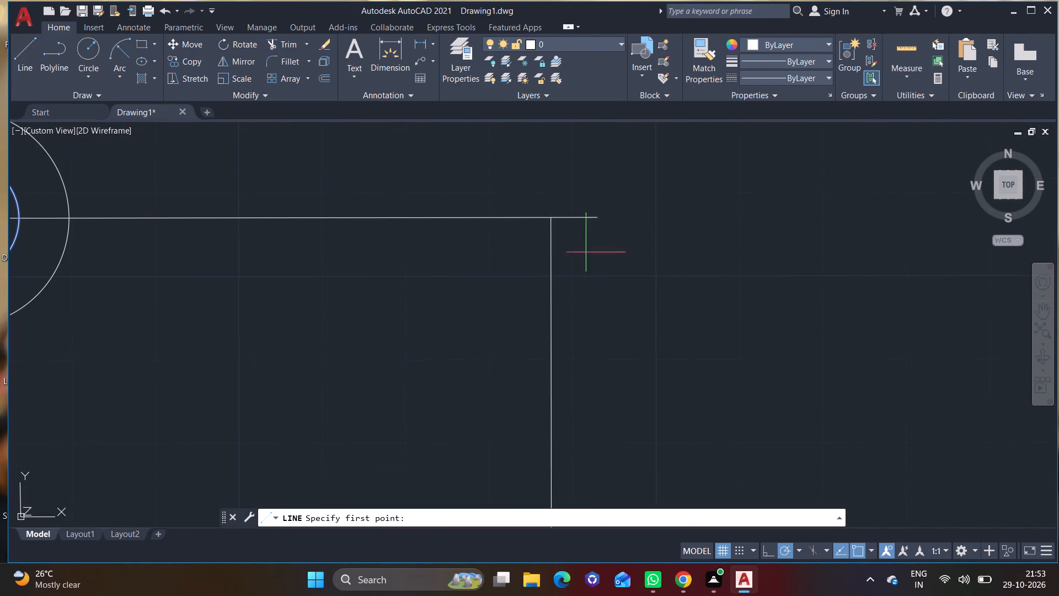
click(550, 219)
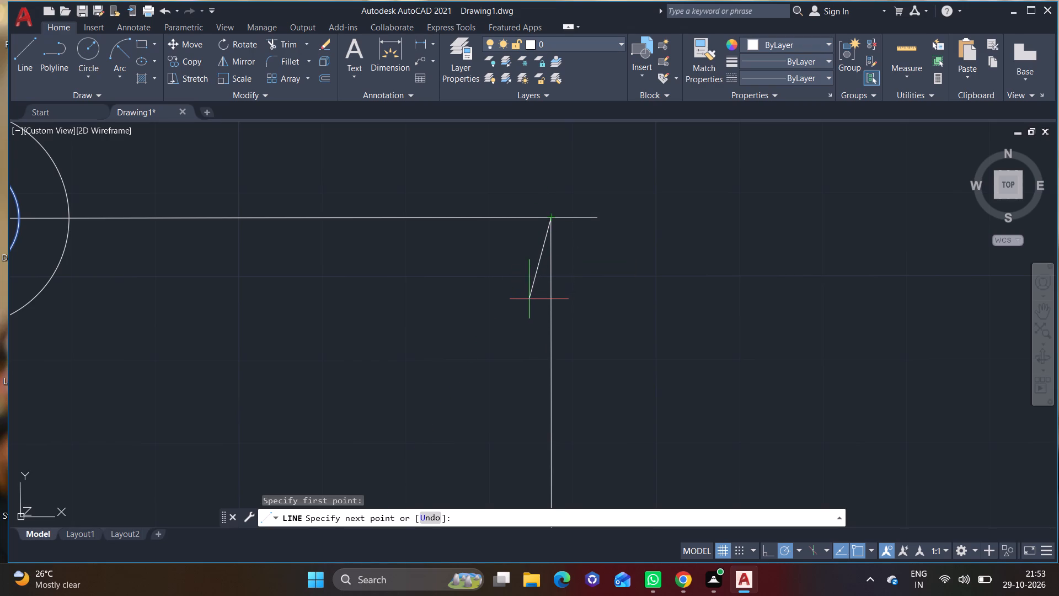
click(528, 298)
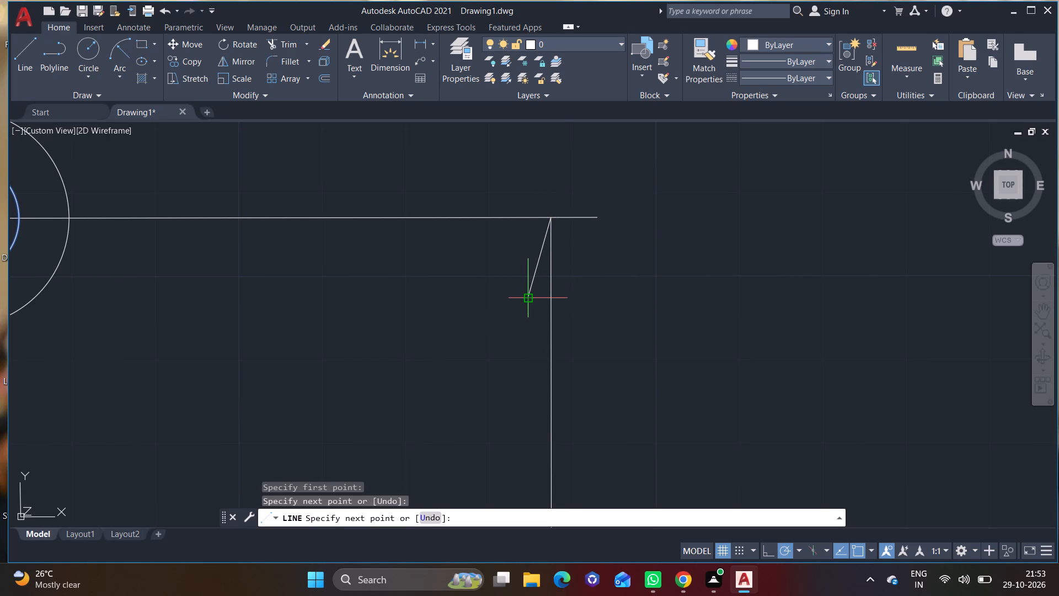
click(573, 294)
click(548, 217)
right_click(548, 217)
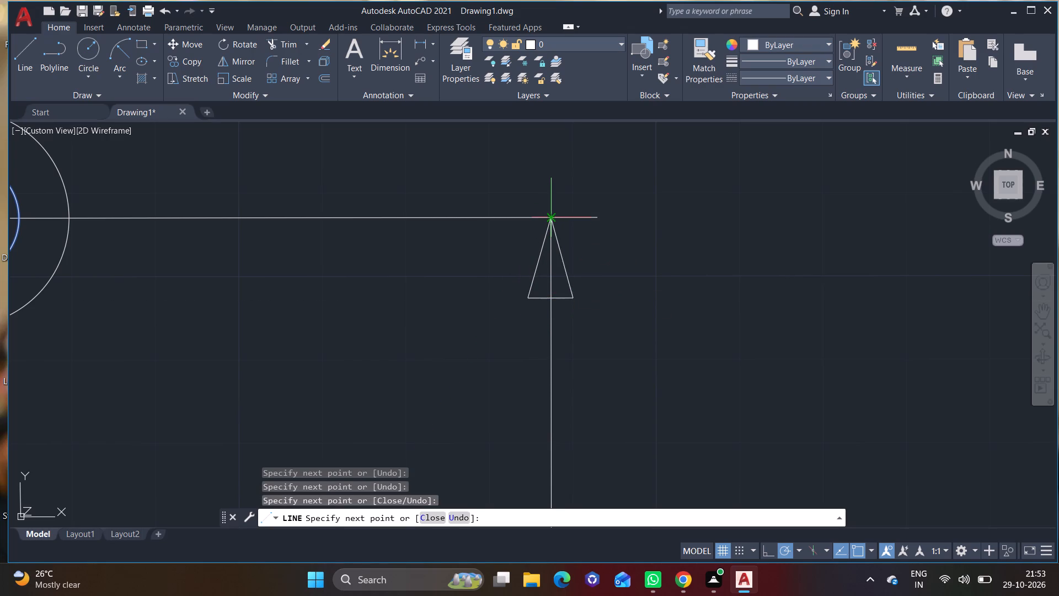
click(567, 223)
Draw a horizontal extension line from the lower large circle's centre leftward, ending well outside the figure's left outline.
scroll(538, 258, down, 3)
scroll(460, 305, down, 2)
middle_drag(501, 322, 600, 285)
scroll(596, 302, up, 2)
click(27, 61)
middle_drag(400, 336, 402, 337)
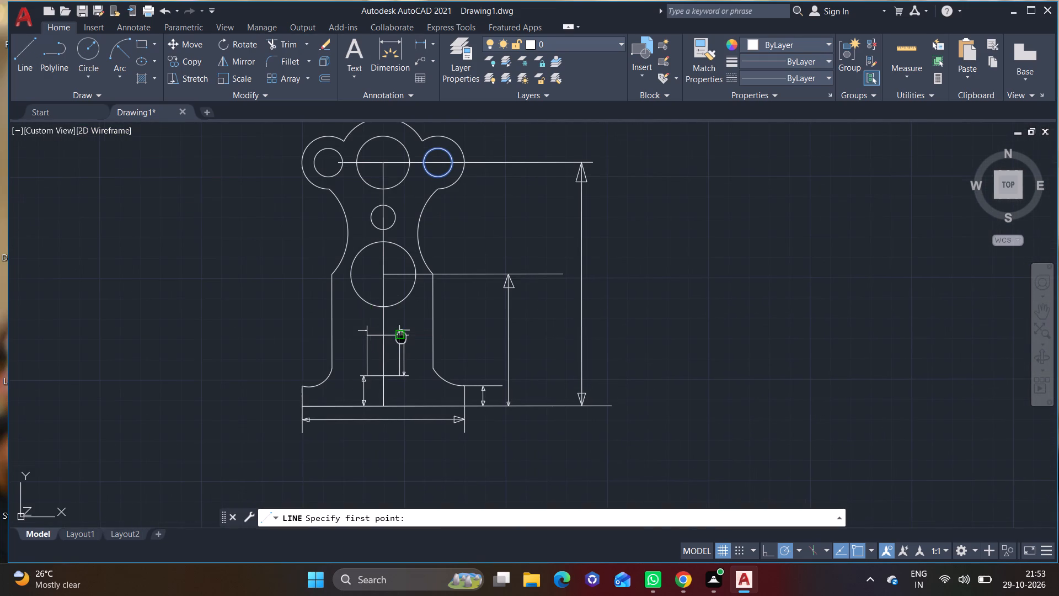
middle_drag(402, 337, 506, 370)
scroll(434, 363, down, 1)
middle_drag(513, 380, 529, 369)
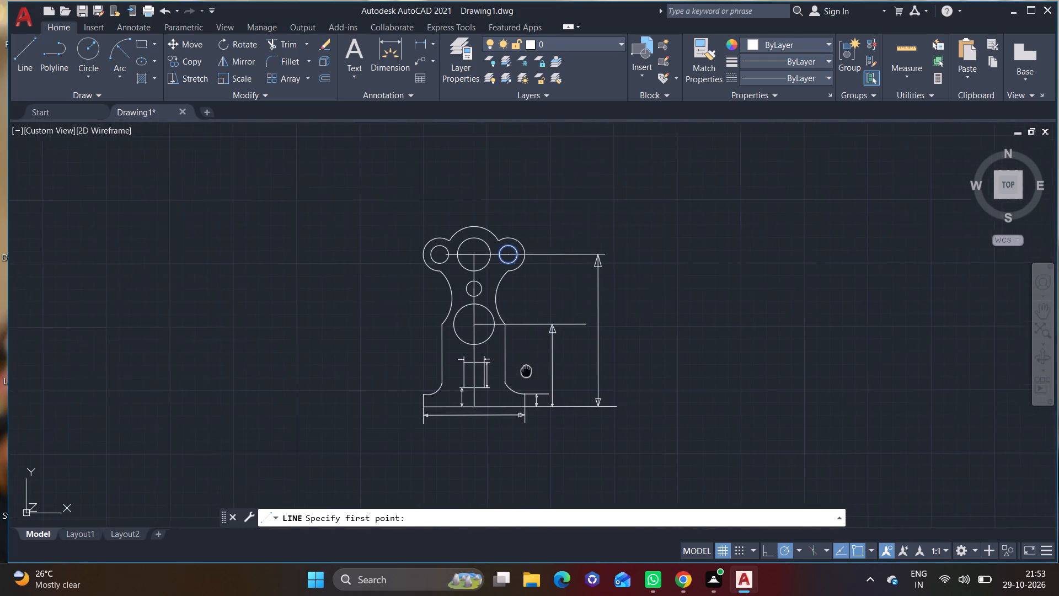
middle_drag(529, 369, 549, 359)
scroll(496, 332, up, 2)
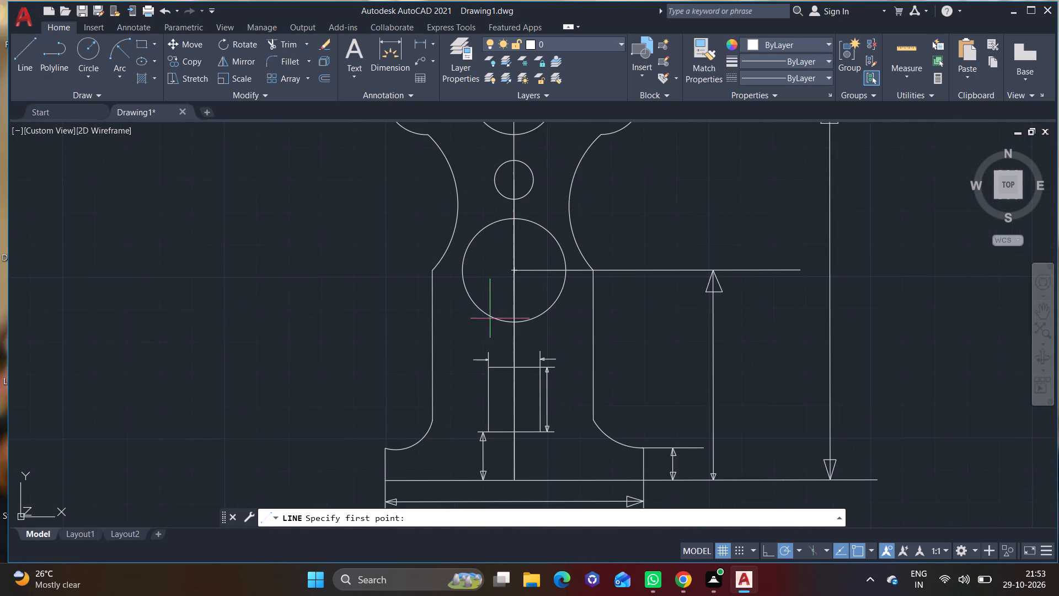
click(512, 271)
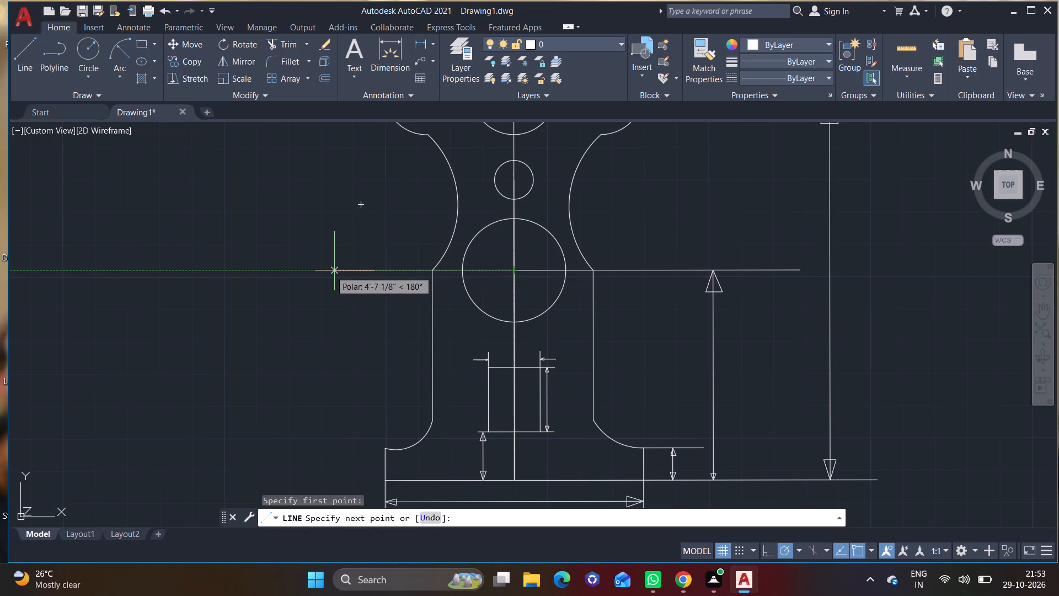
click(311, 271)
right_click(311, 271)
click(328, 276)
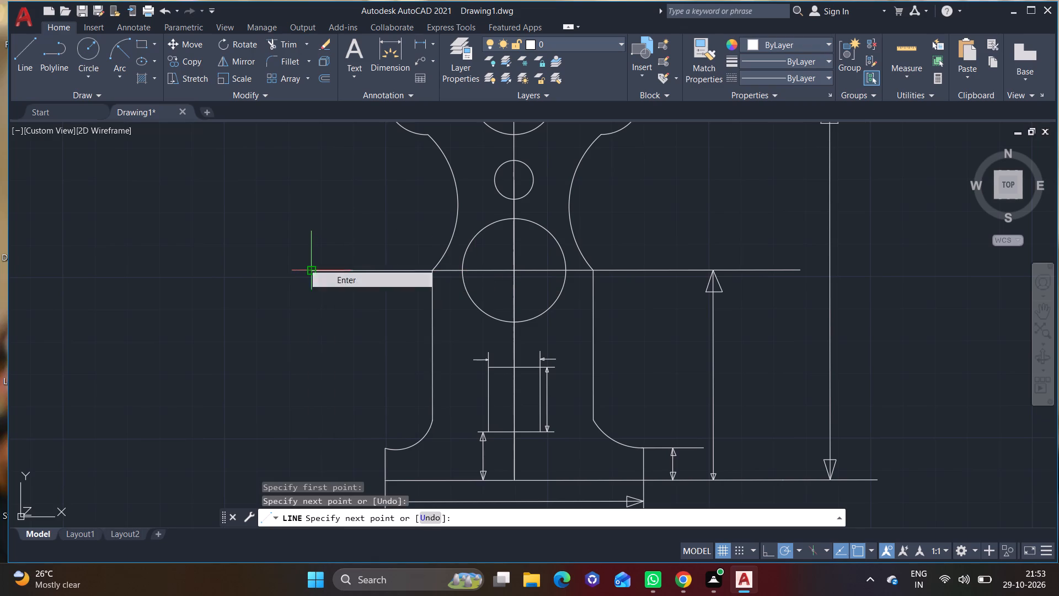
Draw a horizontal extension line from the small middle circle's centre leftward, ending roughly above the end of the extension line below it.
click(31, 57)
middle_drag(198, 252, 223, 310)
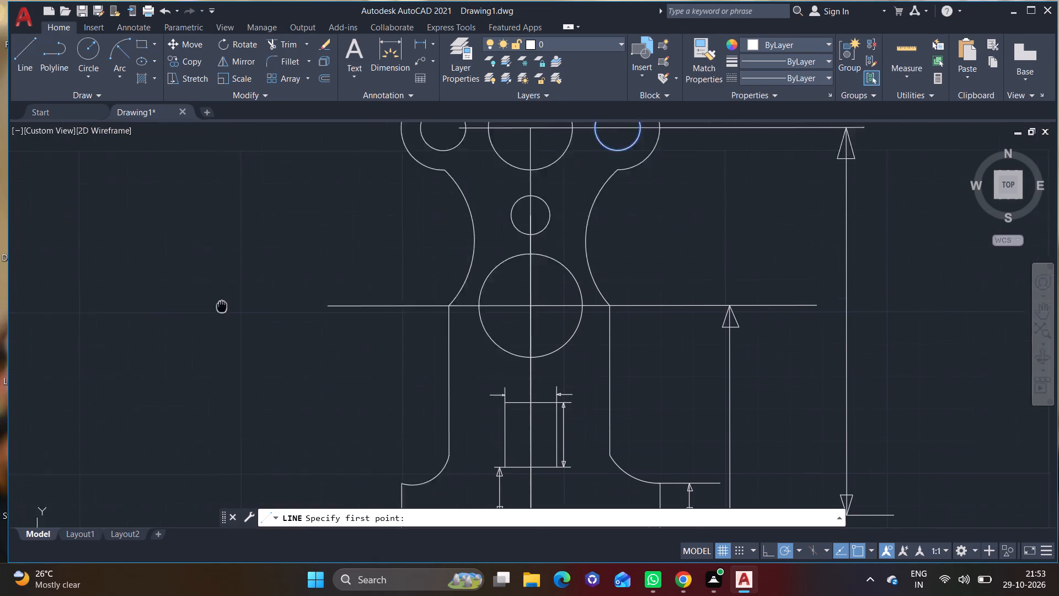
middle_drag(223, 310, 243, 390)
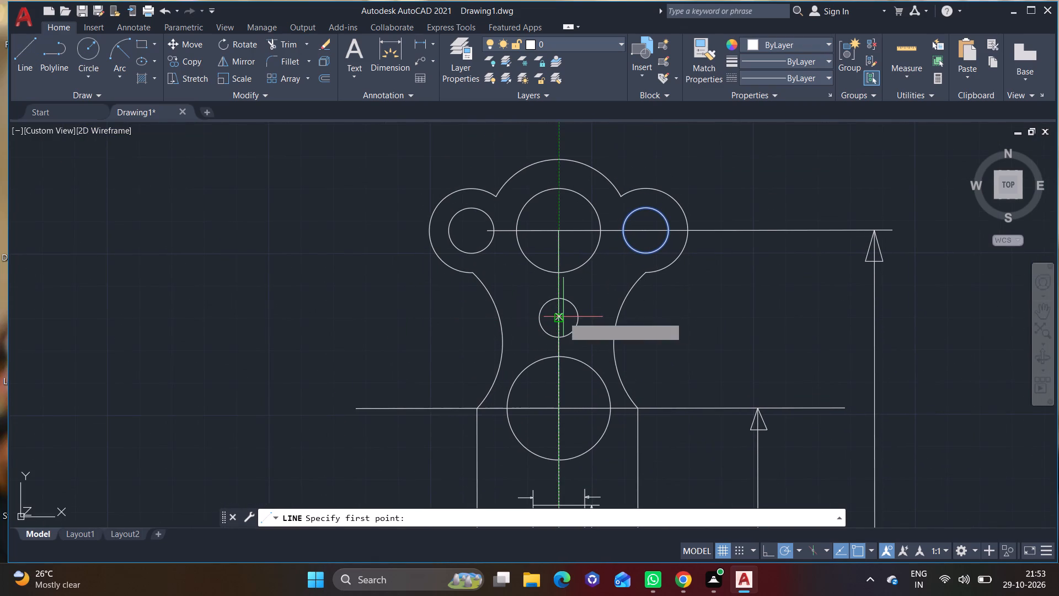
click(561, 317)
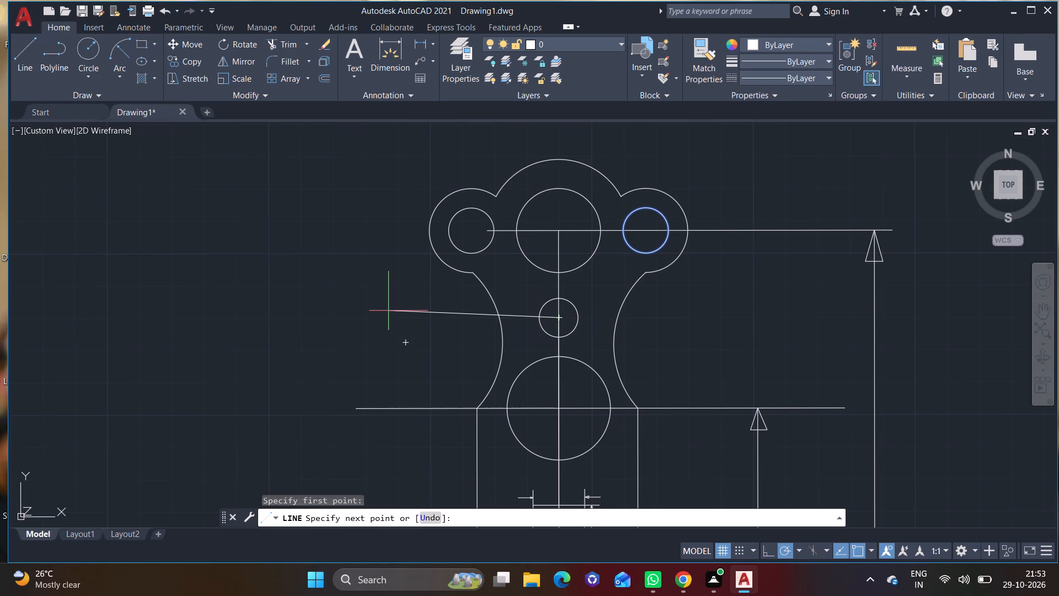
click(358, 315)
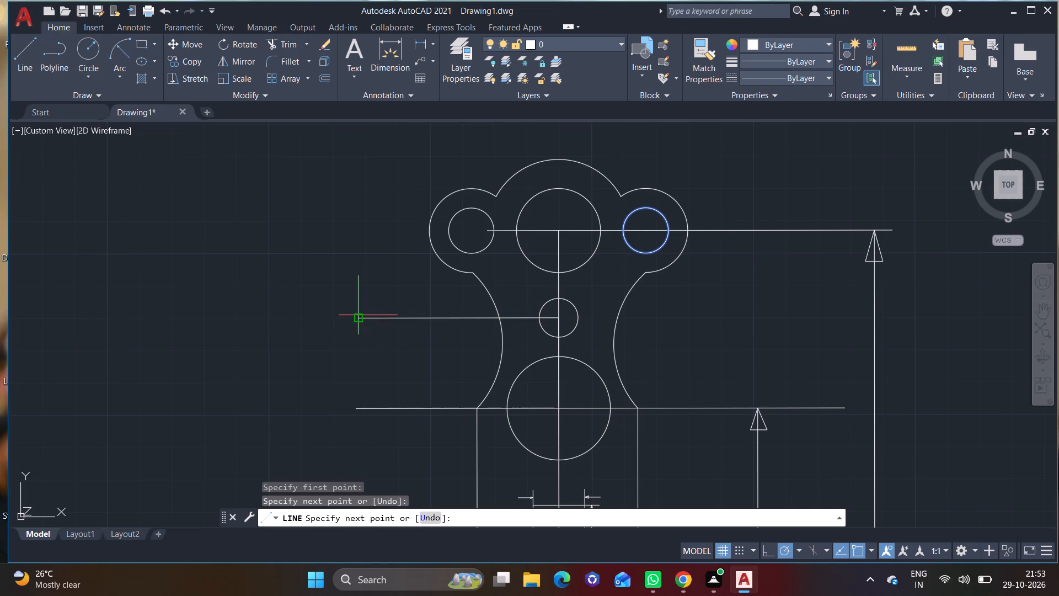
right_click(358, 315)
click(386, 325)
Continue the top circles' horizontal centre line leftward from its end to the left edge of the top left inner circle.
click(31, 69)
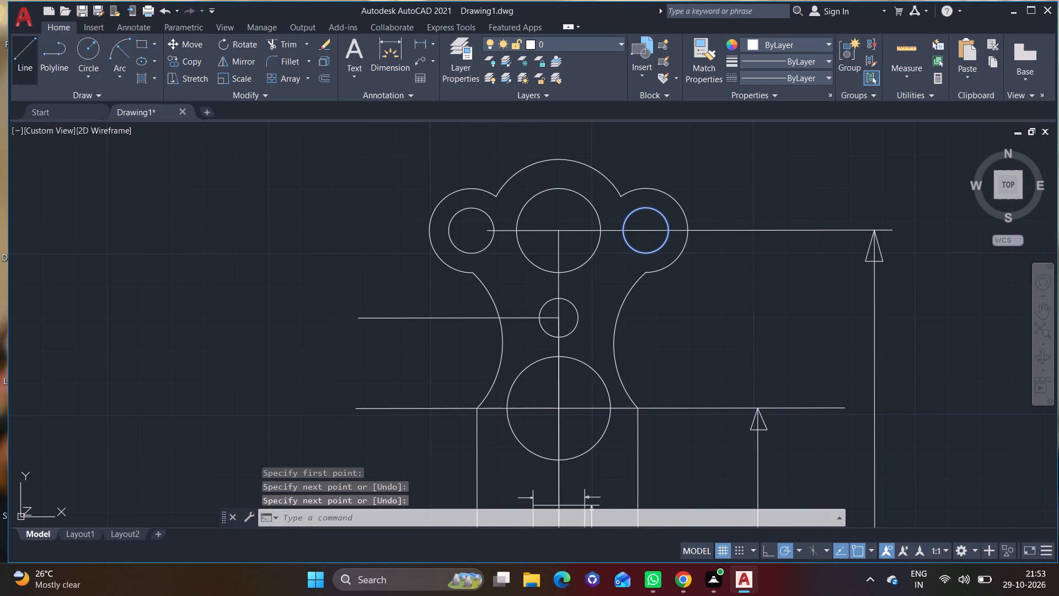
middle_drag(301, 269, 295, 406)
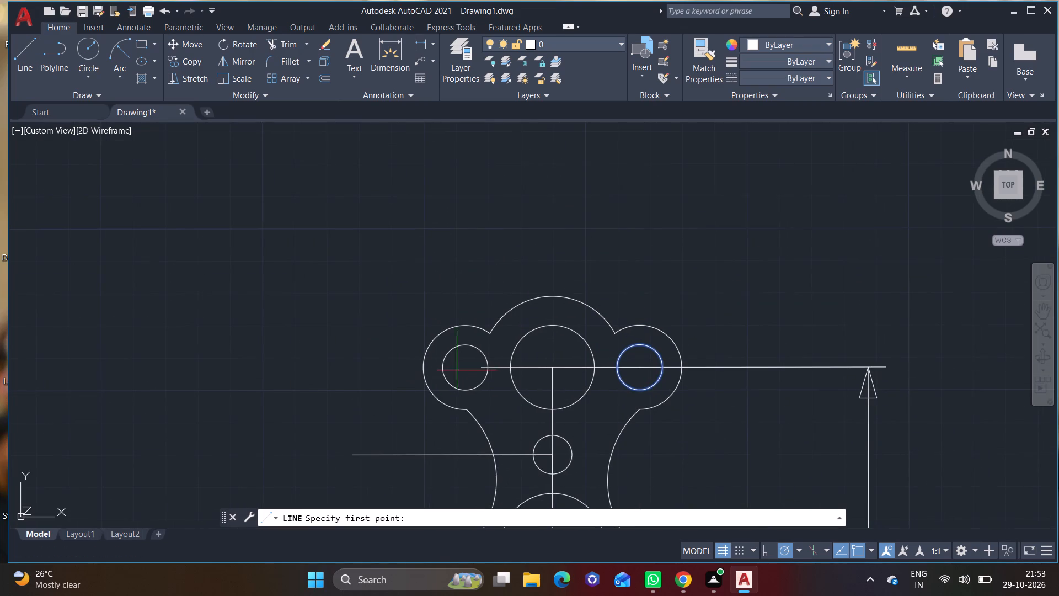
click(482, 368)
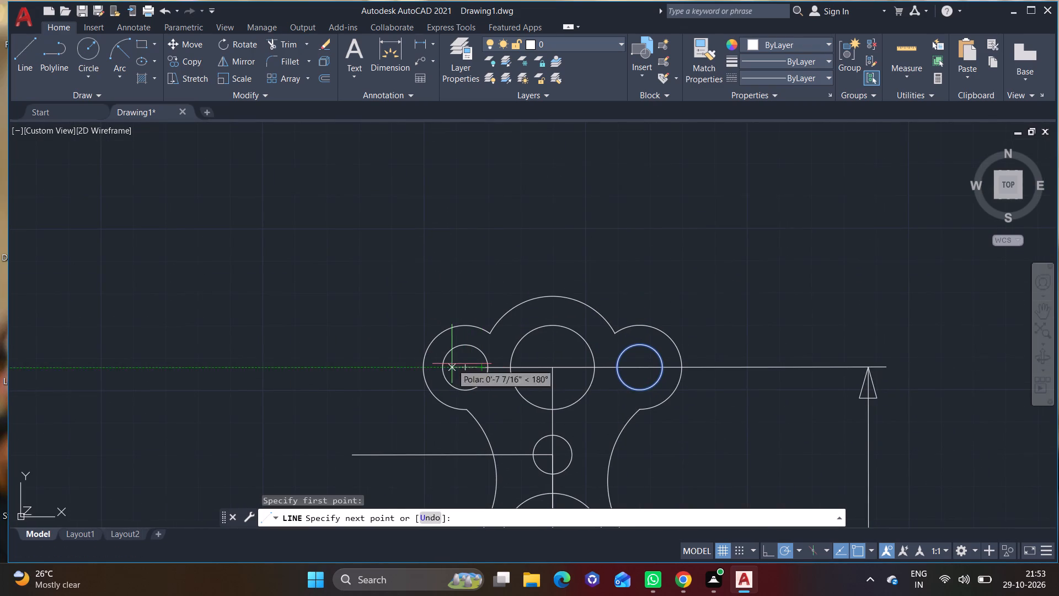
click(445, 366)
right_click(445, 366)
click(463, 372)
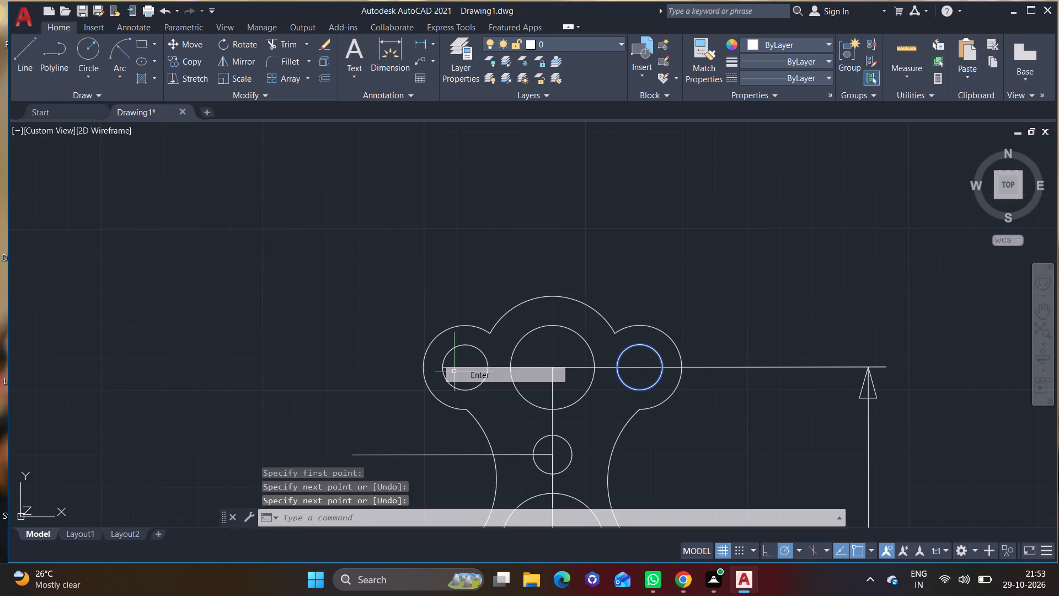
Draw a vertical extension line from the bottom of the top left inner circle up through its centre to above the figure.
click(22, 51)
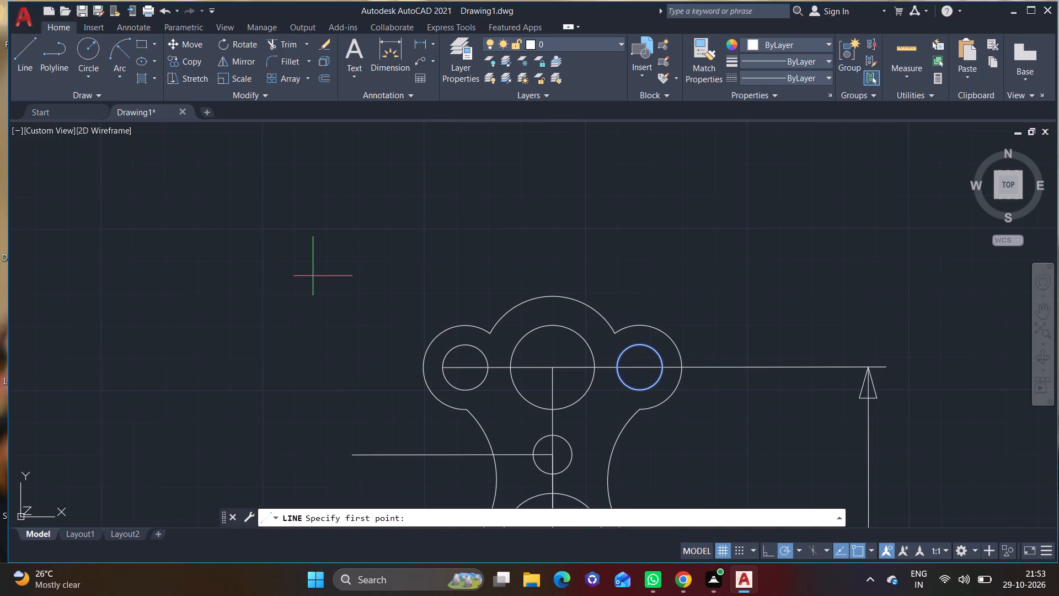
click(463, 391)
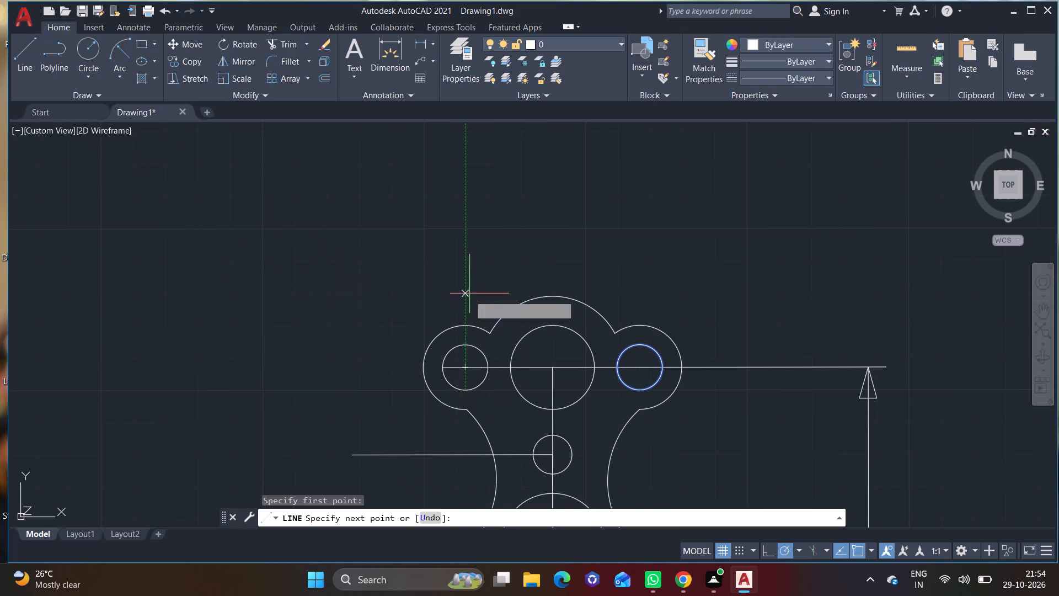
click(470, 222)
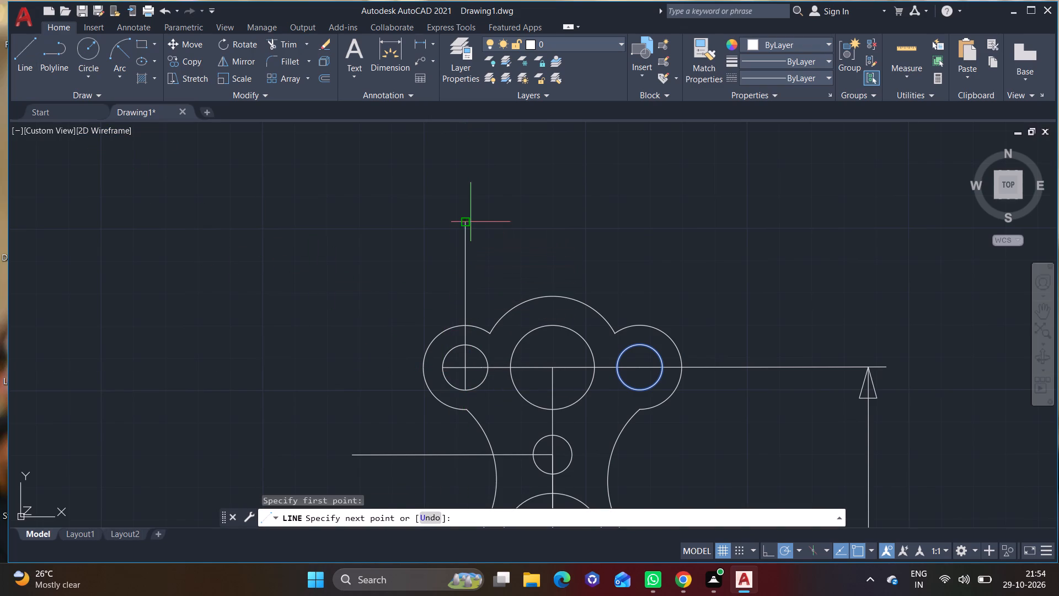
right_click(470, 222)
click(495, 225)
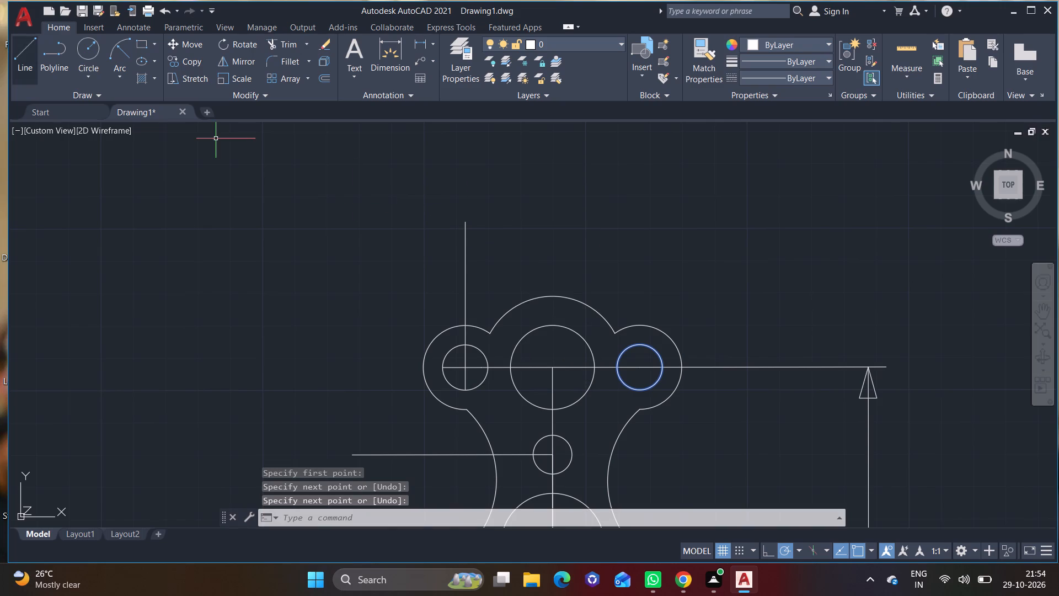
Draw a matching vertical extension line about 4 feet long from the bottom of the top right inner circle to above the figure.
click(26, 47)
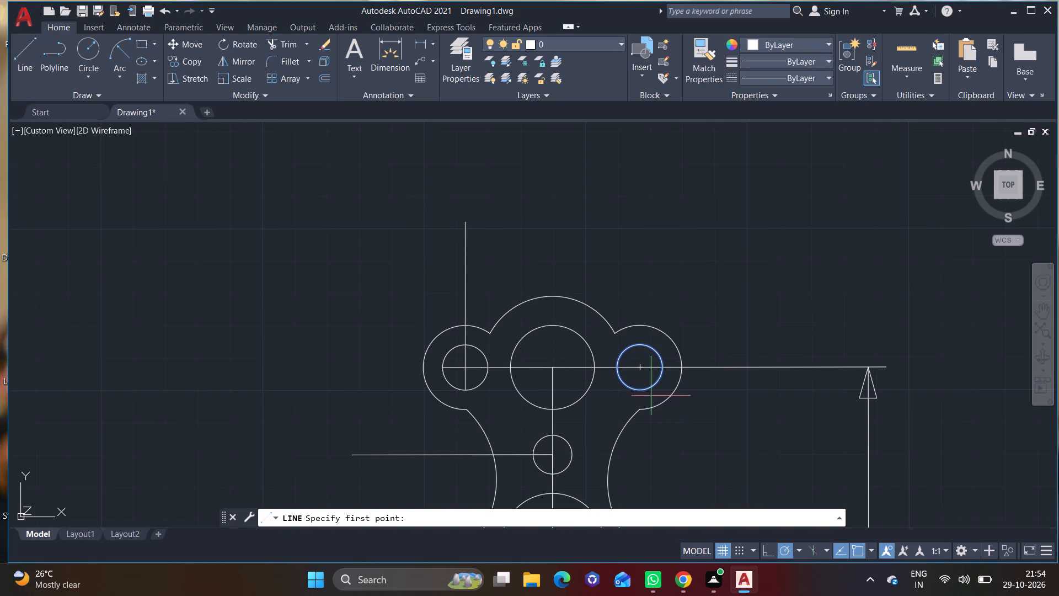
click(641, 390)
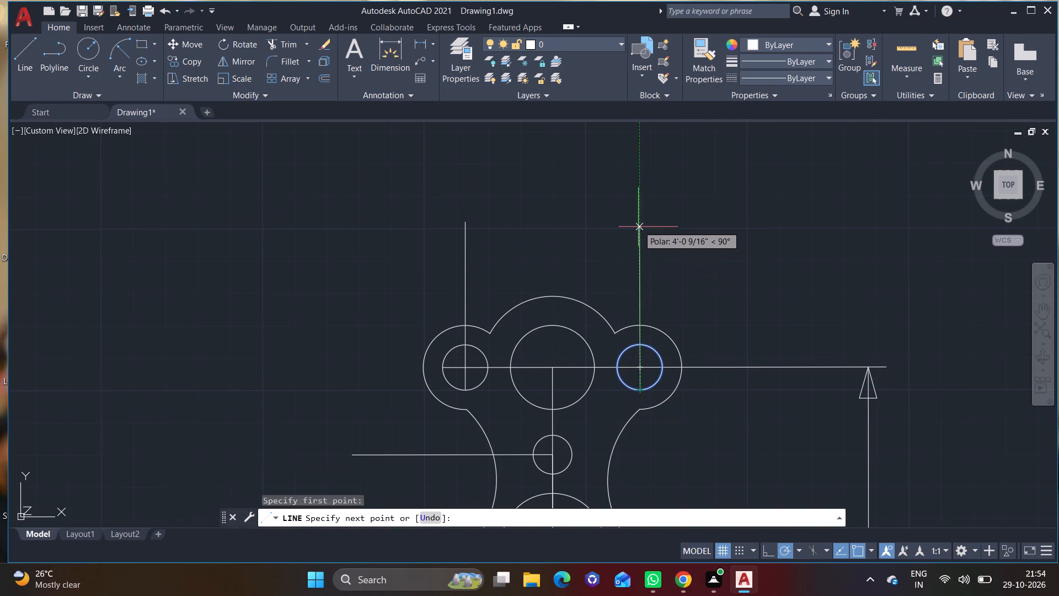
click(637, 221)
right_click(637, 221)
click(648, 229)
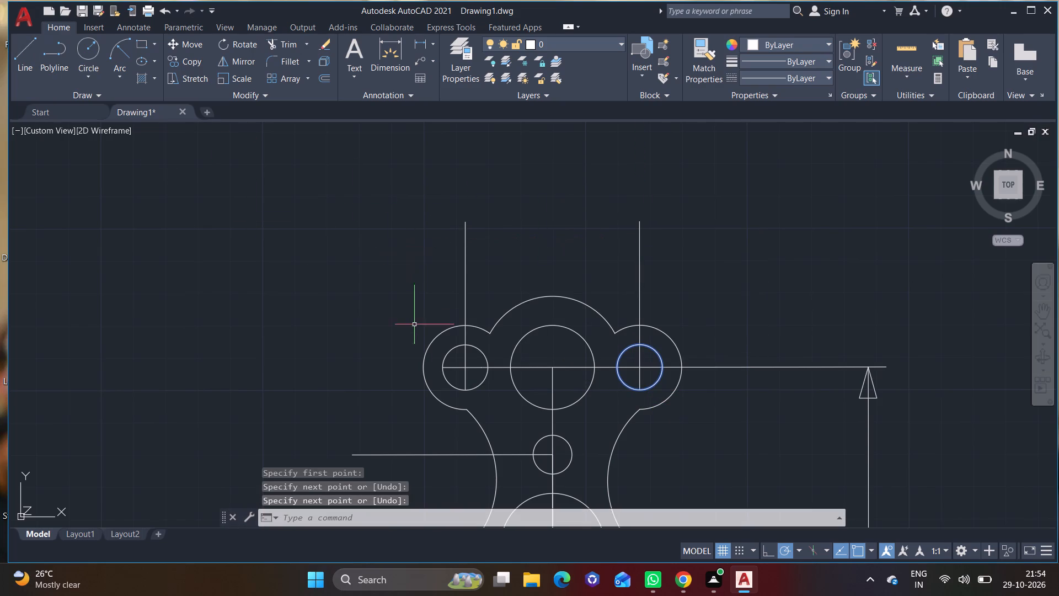
Draw a vertical centre line from the centre of the large top circle up to just above the top arc.
click(26, 70)
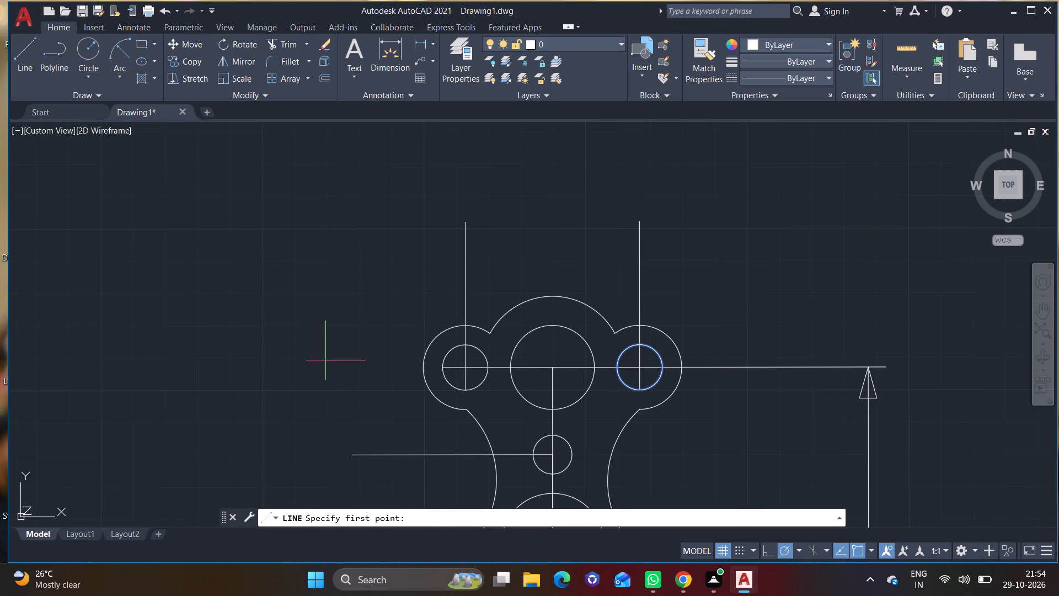
click(553, 370)
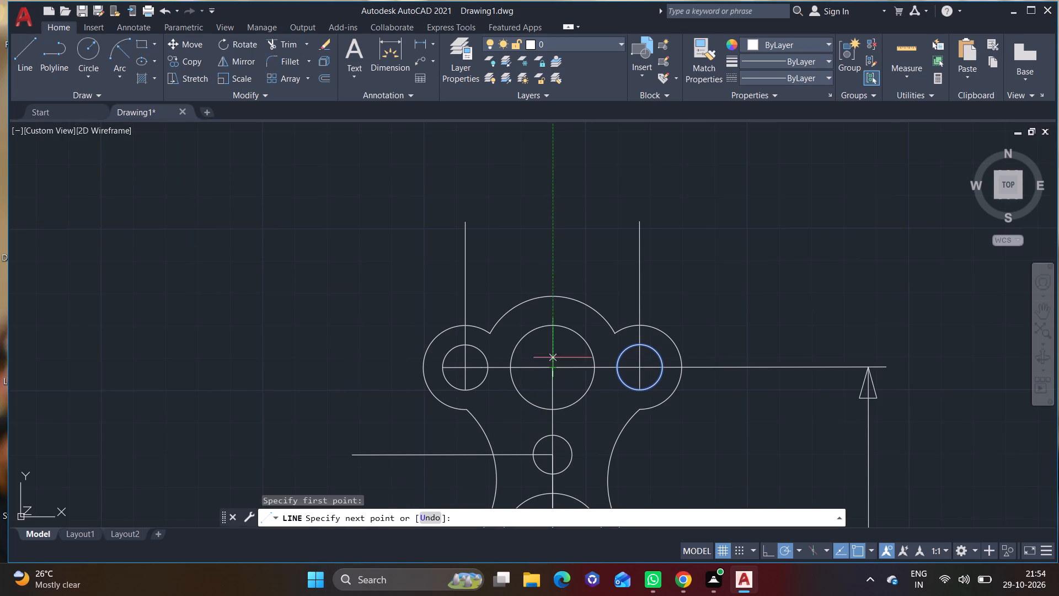
click(551, 270)
right_click(551, 270)
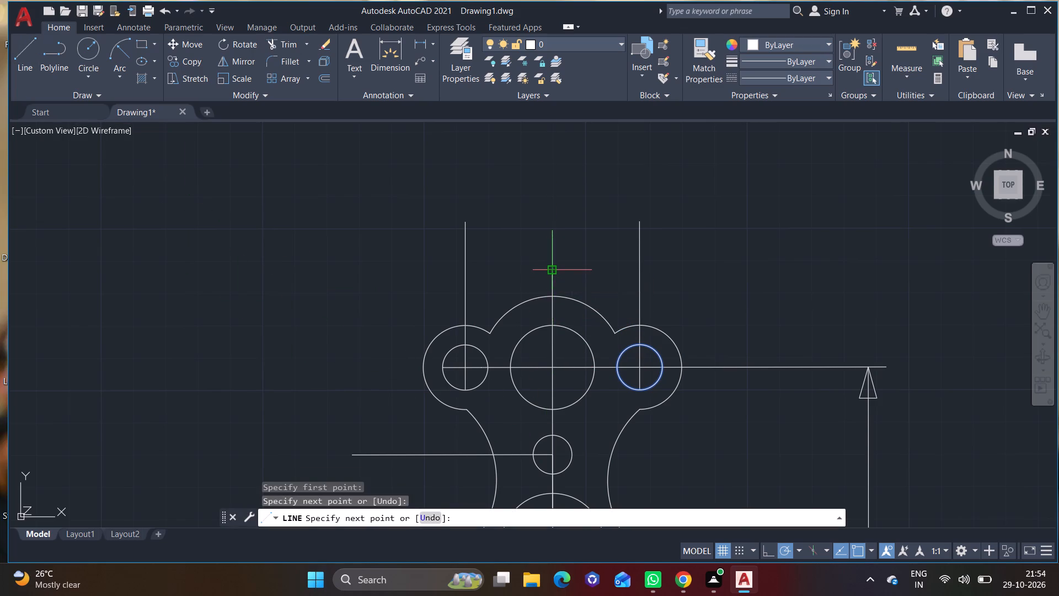
click(562, 275)
Draw a vertical dimension line between the small middle circle's left-hand extension line and the extension line below it.
click(22, 54)
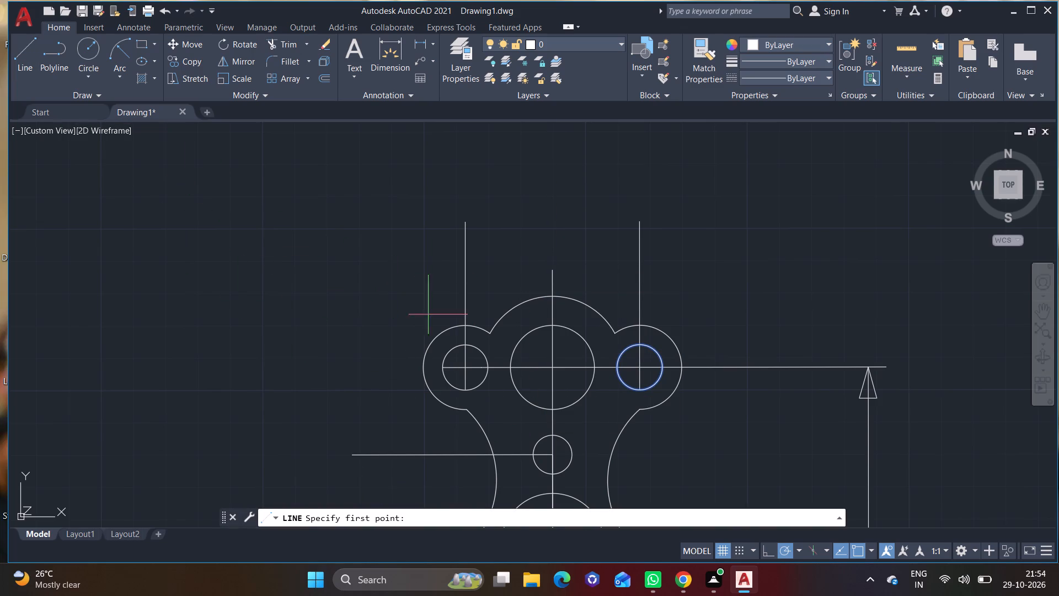
middle_drag(460, 368, 462, 293)
middle_drag(488, 436, 527, 308)
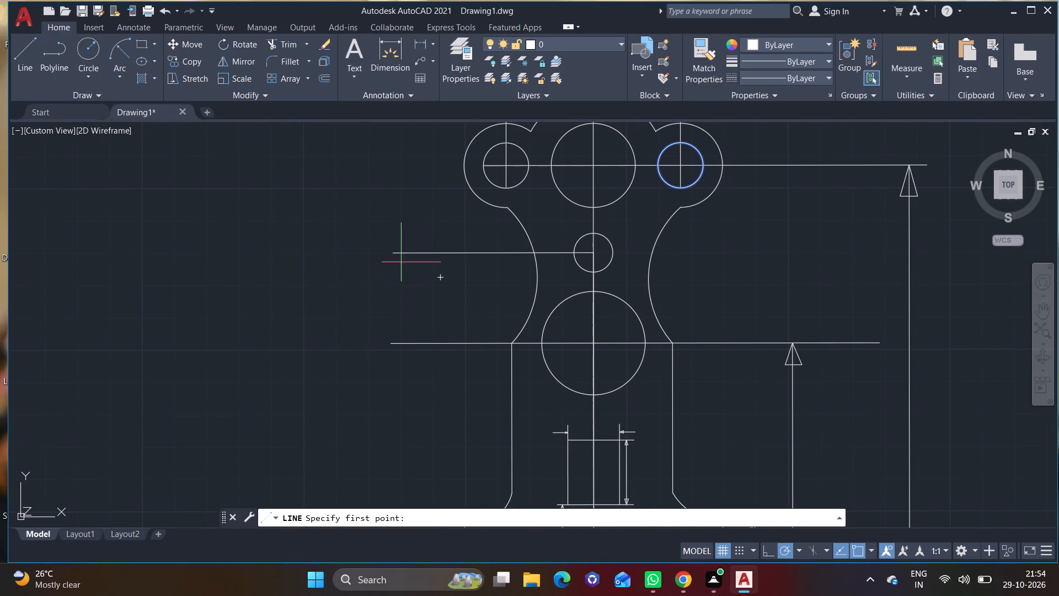
click(425, 252)
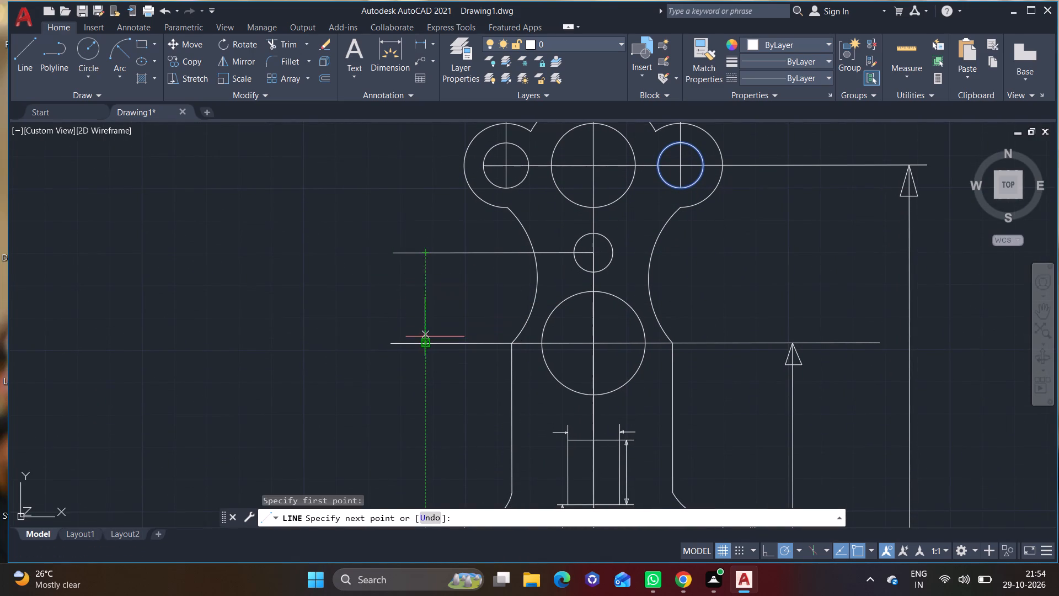
click(425, 340)
right_click(425, 340)
click(461, 354)
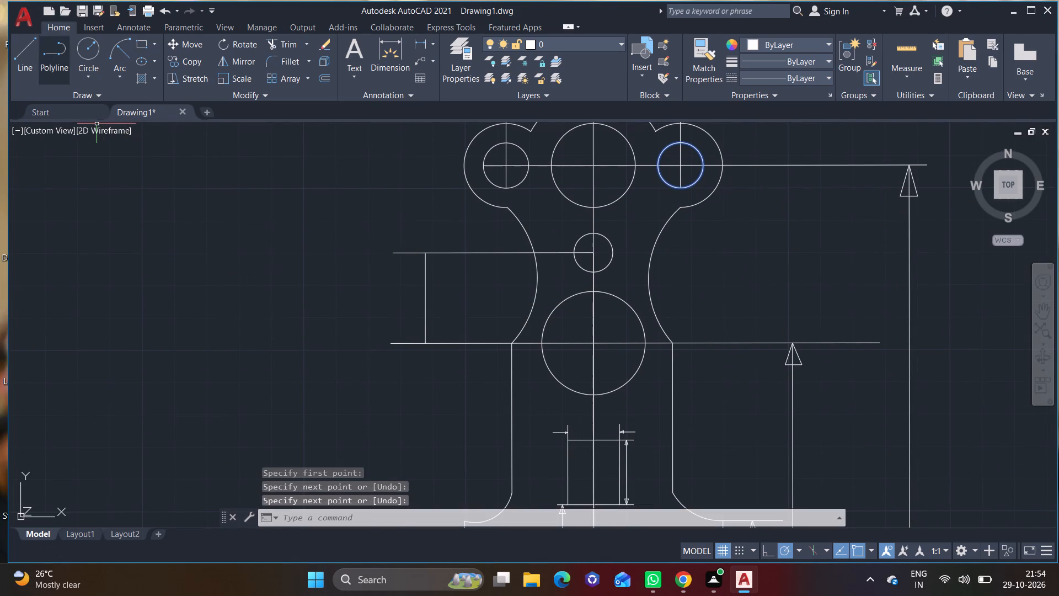
Draw a horizontal dimension line above the figure between the extension lines of the two top inner circles.
click(25, 62)
middle_drag(303, 185, 295, 329)
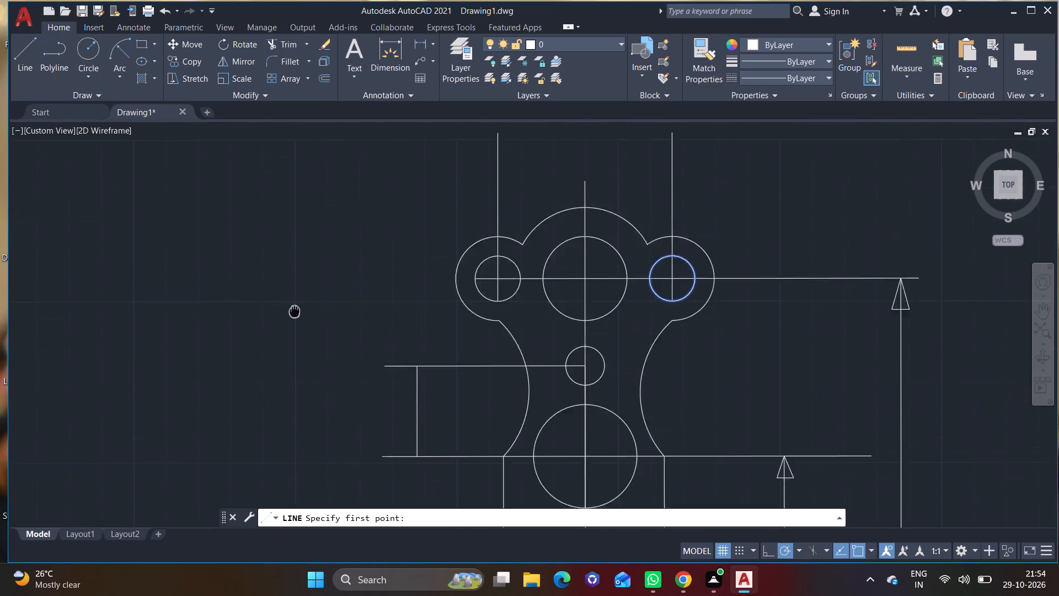
middle_drag(295, 329, 295, 388)
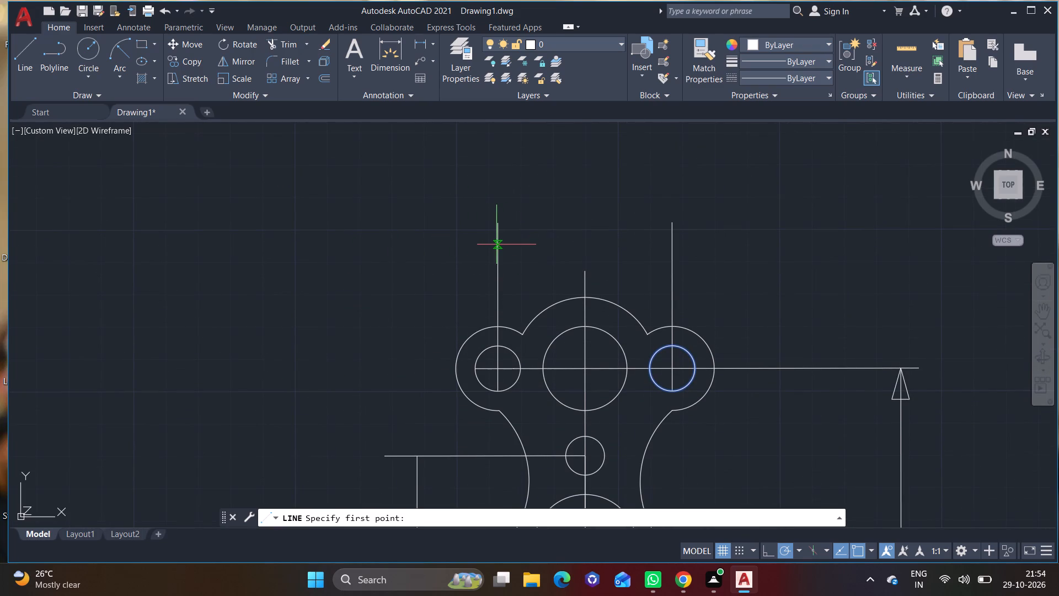
click(496, 244)
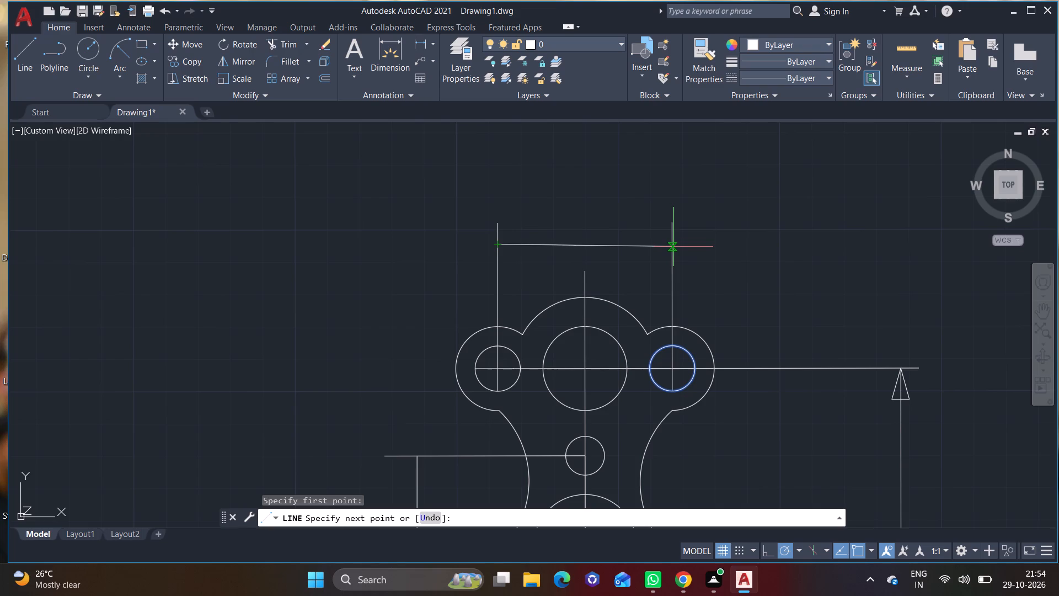
click(673, 243)
right_click(673, 243)
click(695, 254)
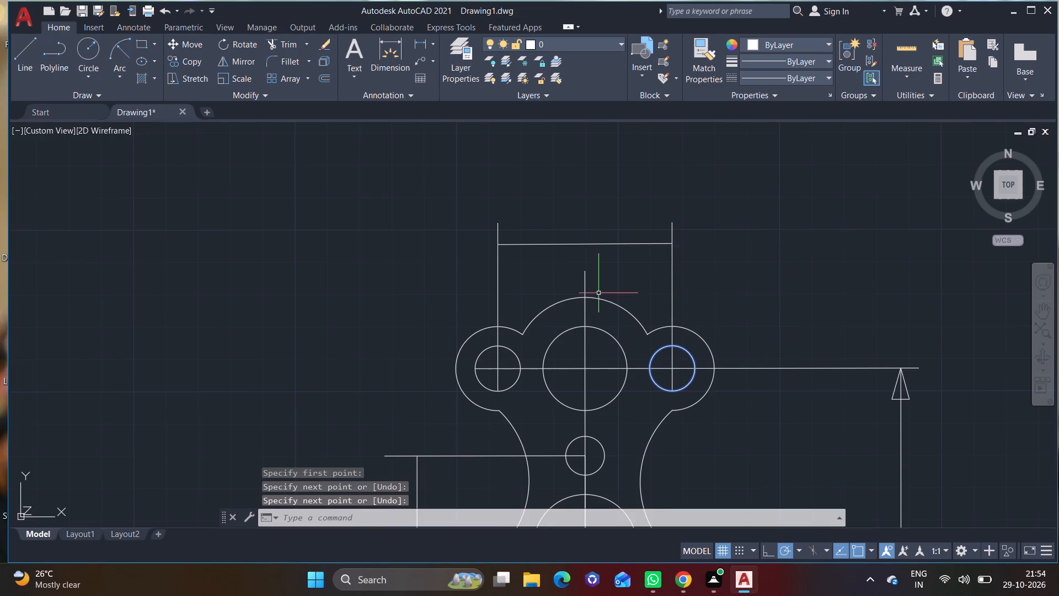
Draw a triangular arrowhead at the left end of the top dimension line, pointing at the left extension line.
scroll(594, 302, down, 1)
middle_drag(592, 316, 565, 303)
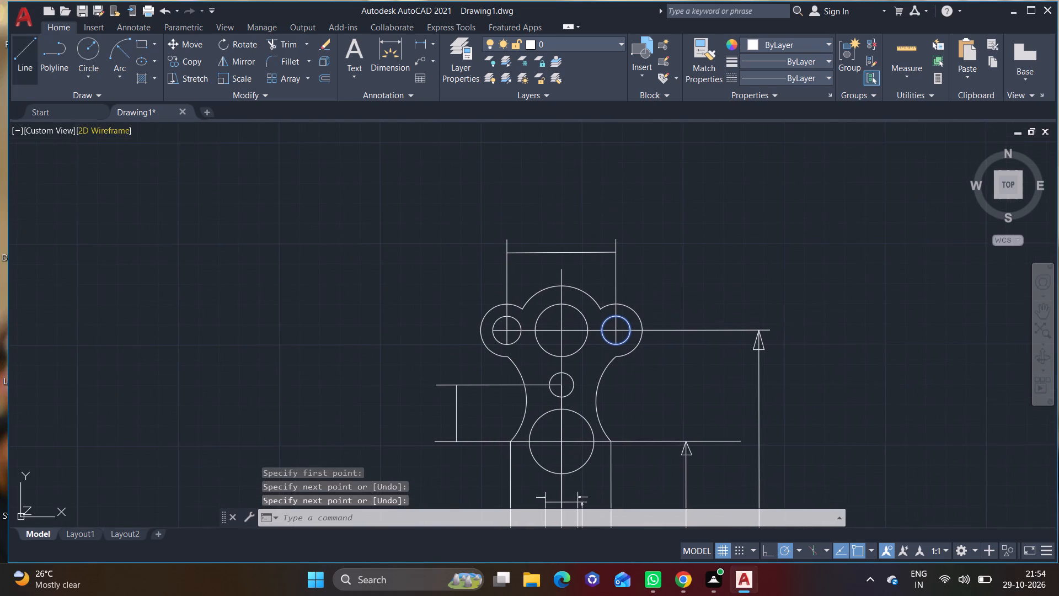
click(19, 58)
scroll(566, 253, up, 2)
scroll(473, 257, up, 1)
middle_drag(463, 255, 317, 259)
click(227, 252)
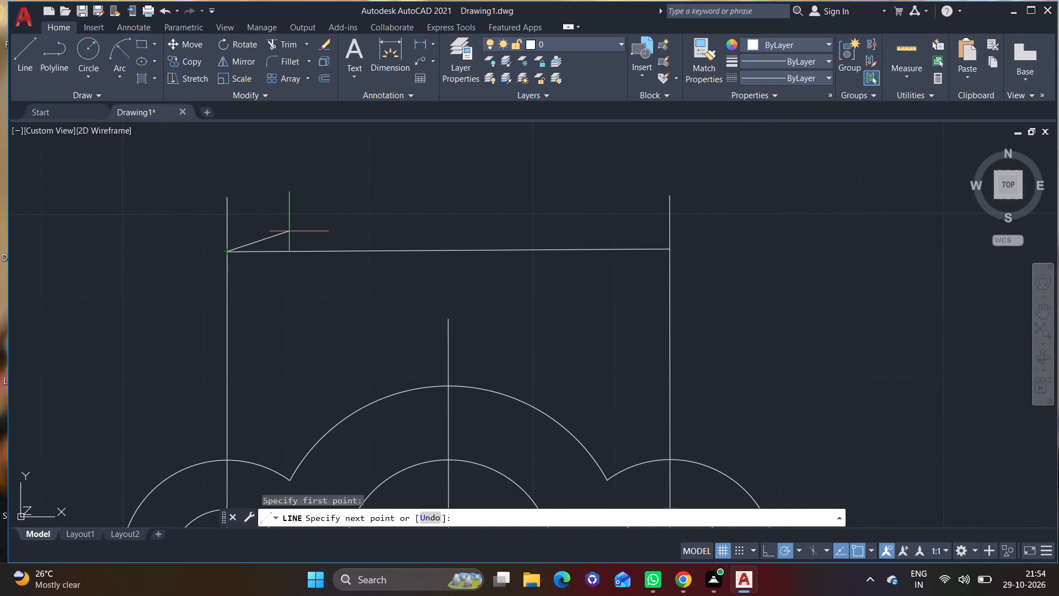
click(293, 231)
click(291, 269)
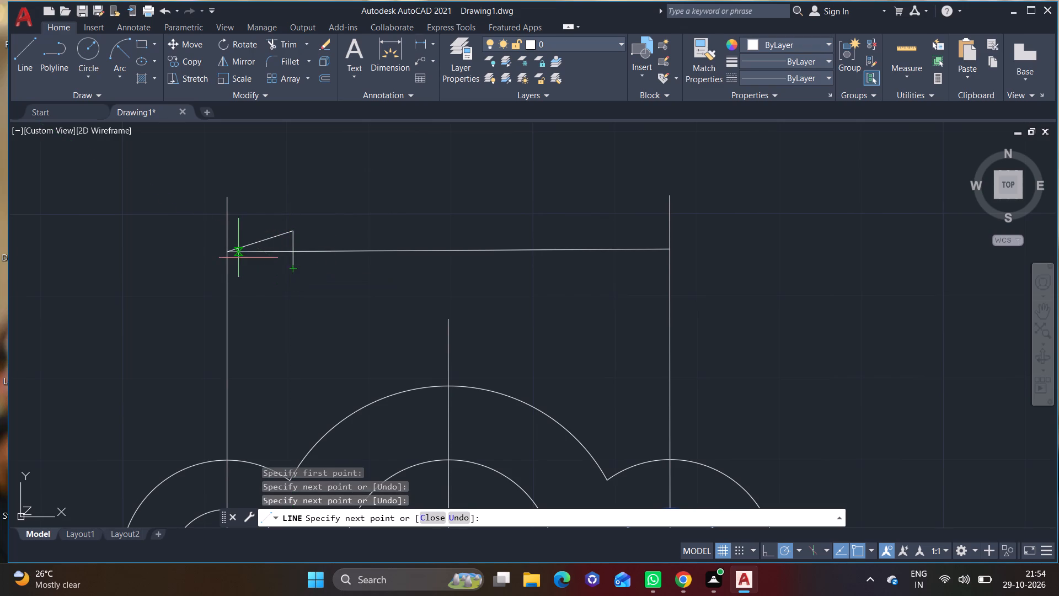
click(228, 253)
right_click(228, 253)
click(250, 257)
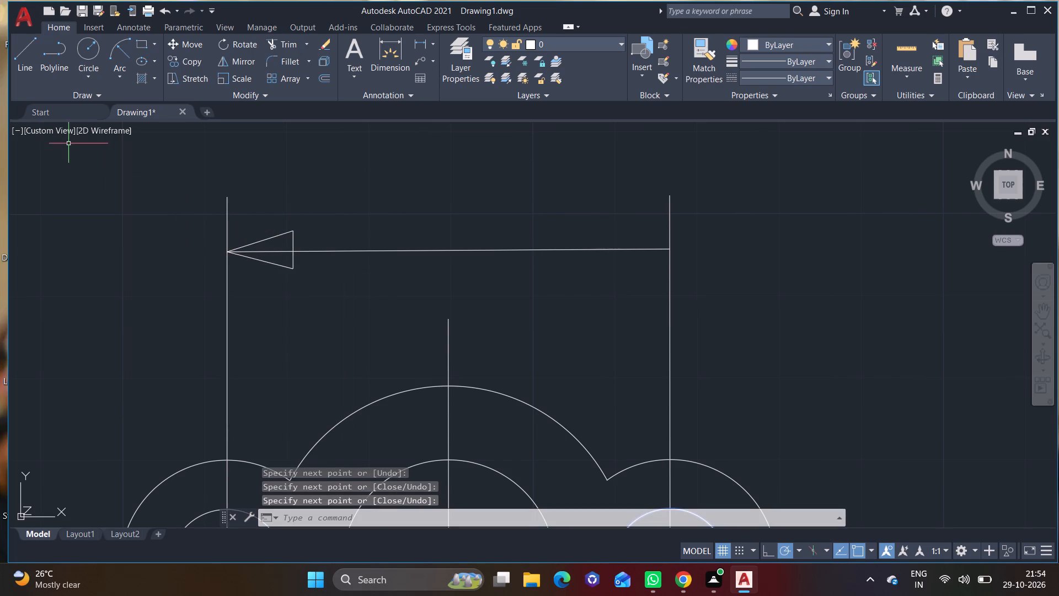
Draw a triangular arrowhead about 4 1/2 inches wide at the right end of the top dimension line.
click(20, 60)
click(669, 248)
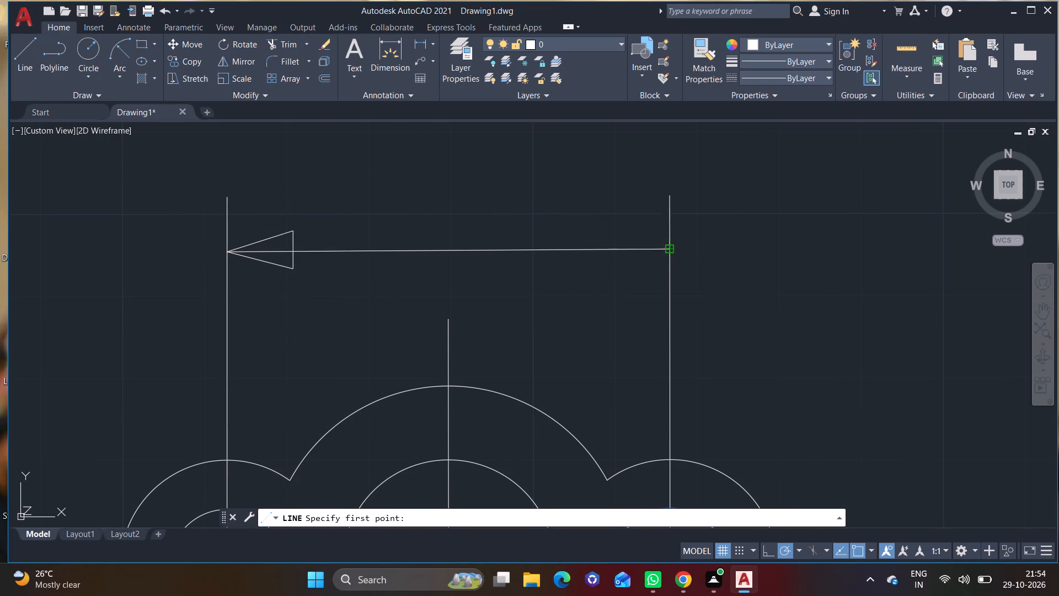
click(606, 231)
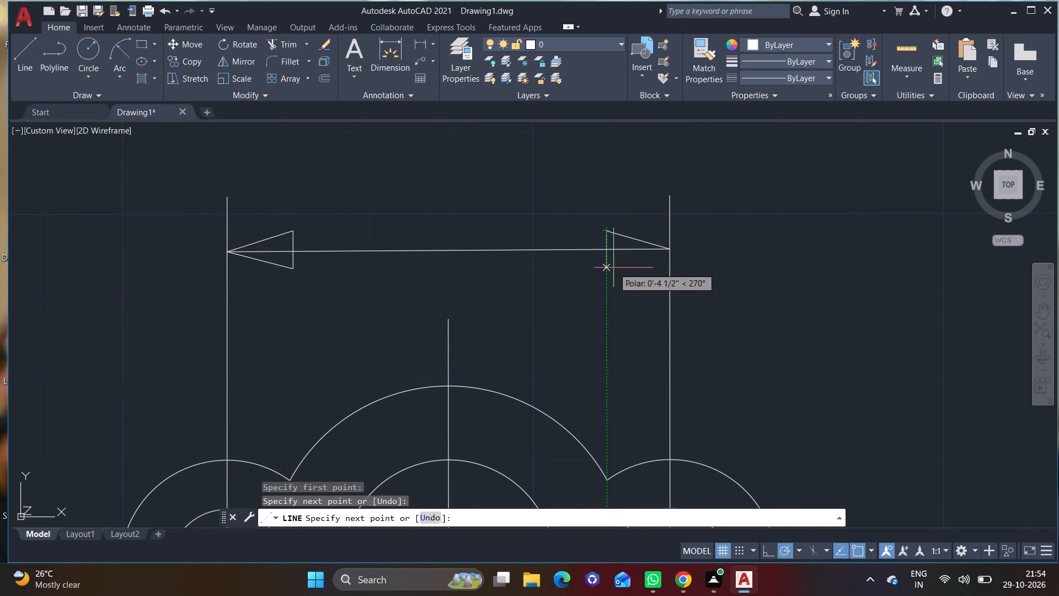
click(613, 270)
double_click(671, 251)
right_click(671, 251)
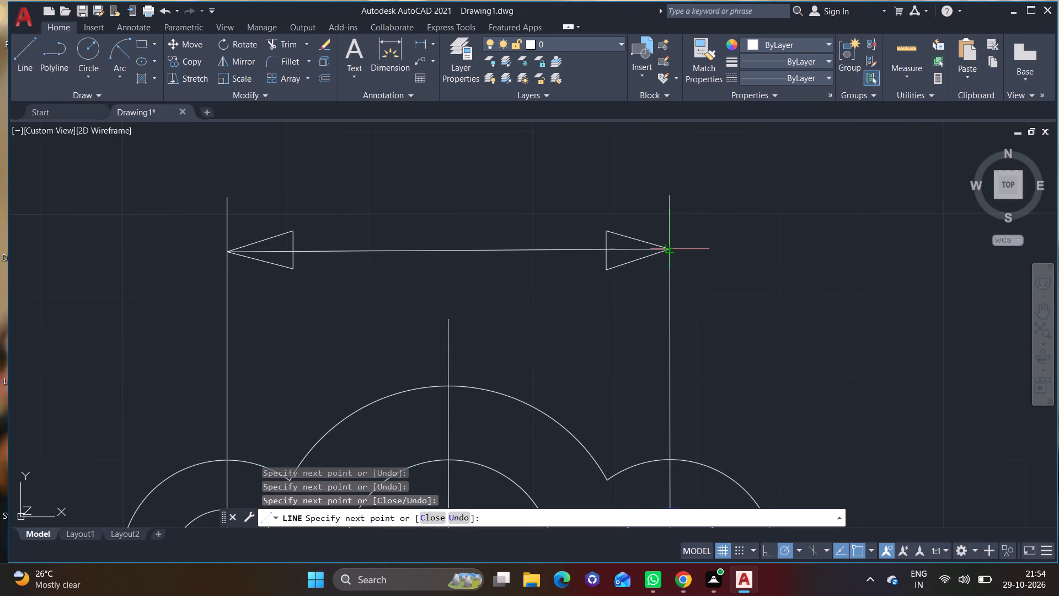
click(702, 264)
Draw a triangular arrowhead at the upper end of the vertical dimension line left of the small middle circle.
click(23, 55)
scroll(268, 308, down, 3)
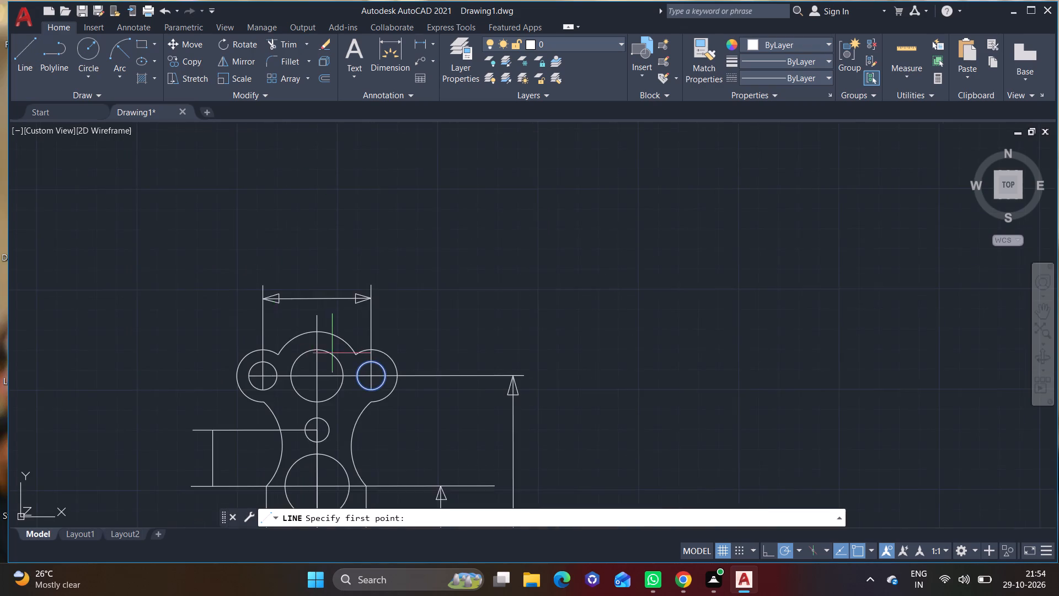
middle_drag(335, 353, 422, 255)
middle_drag(372, 329, 454, 233)
scroll(411, 232, up, 3)
middle_drag(347, 282, 422, 224)
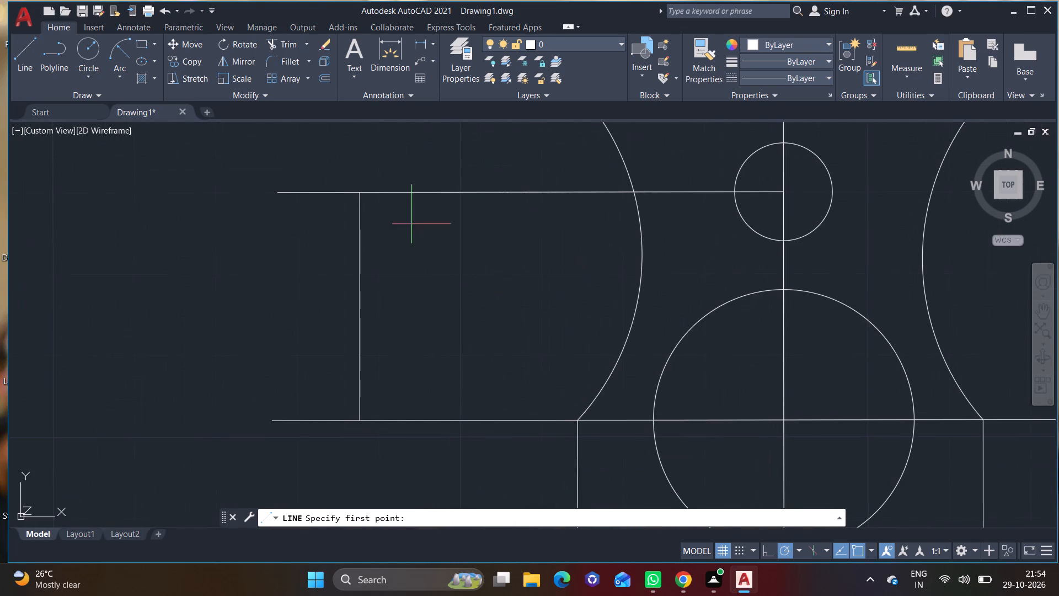
click(361, 194)
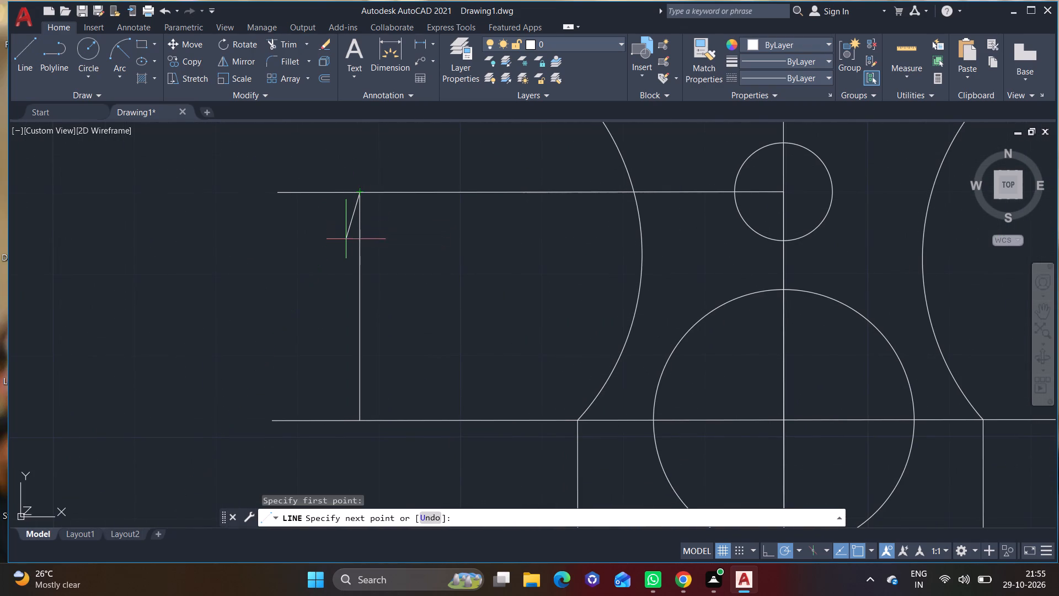
click(346, 242)
click(379, 246)
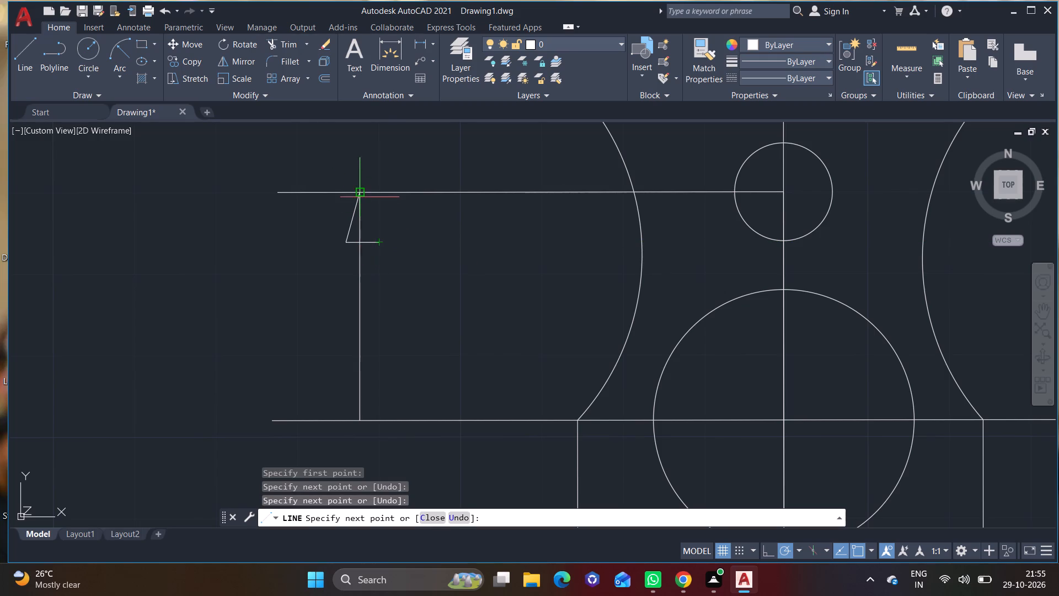
click(360, 194)
right_click(360, 194)
click(374, 200)
Draw a downward-pointing triangular arrowhead about 4 inches wide at the lower end of that same vertical dimension line.
click(9, 72)
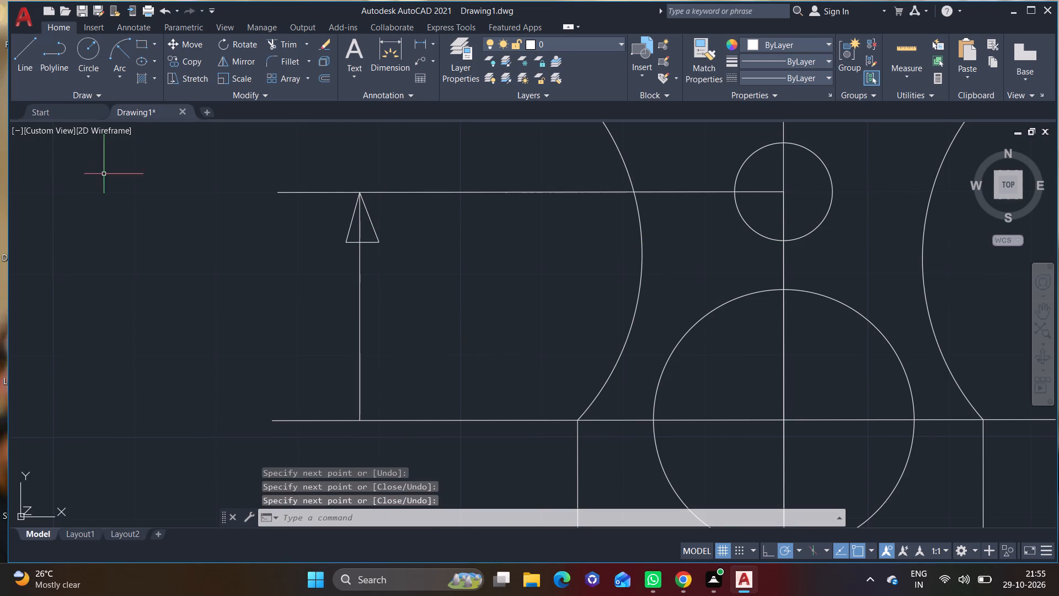
click(10, 60)
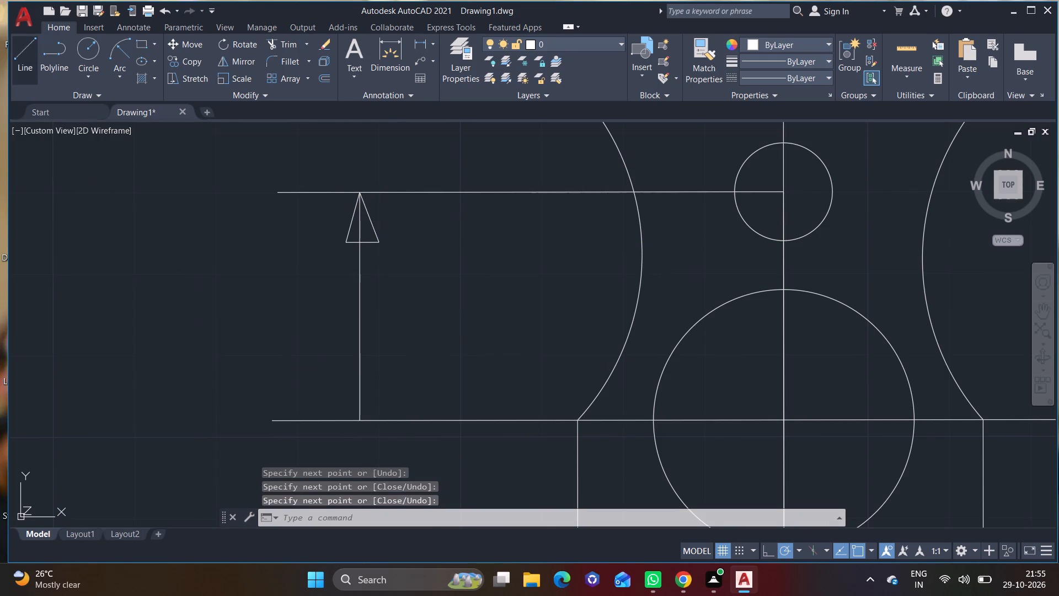
click(21, 60)
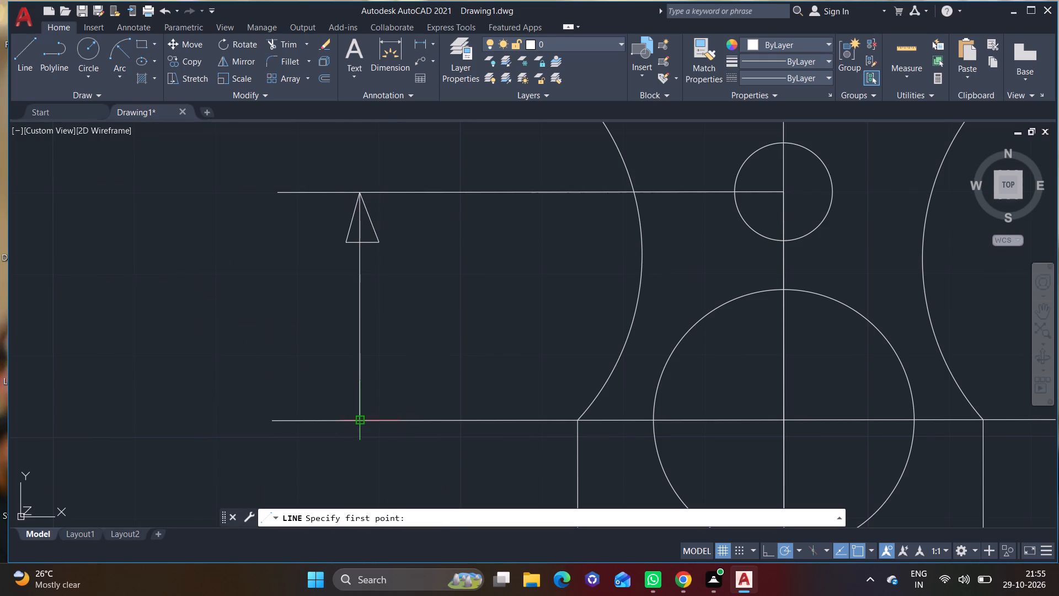
click(360, 422)
click(339, 365)
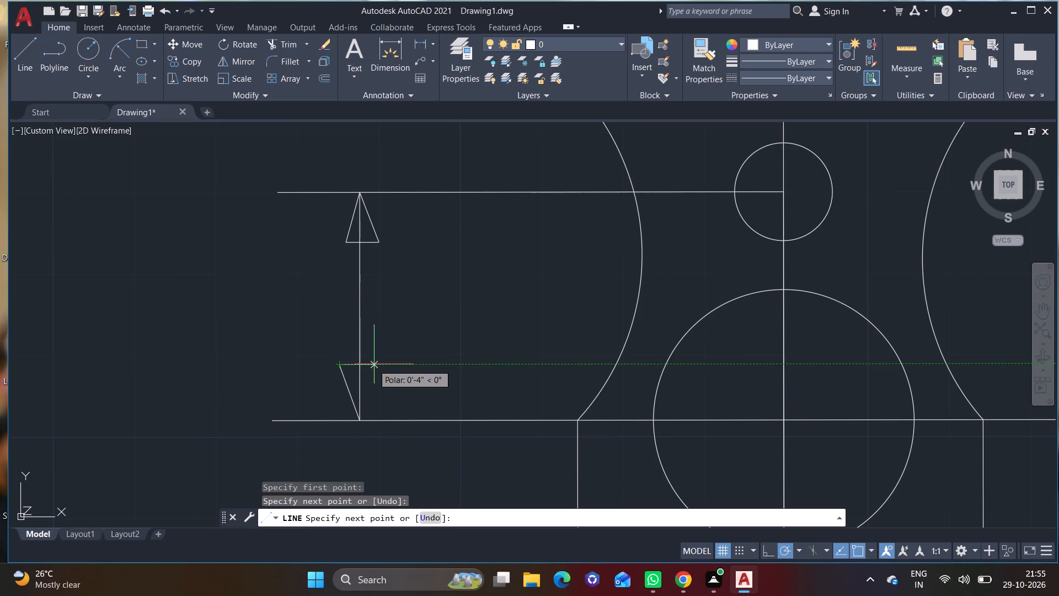
click(377, 364)
click(363, 418)
right_click(363, 418)
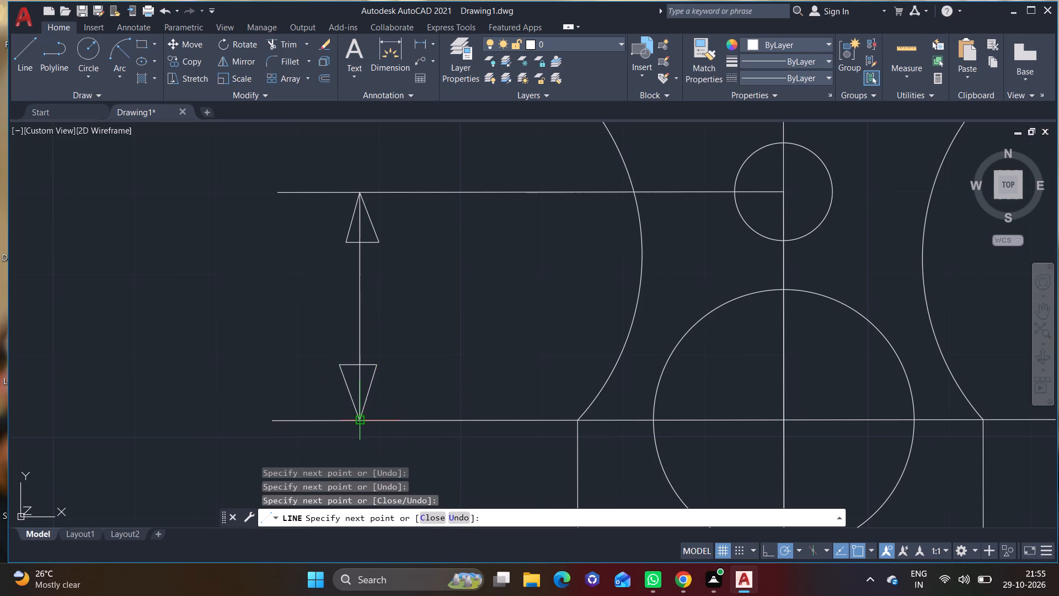
click(407, 254)
Review the whole figure and its arrowed dimension lines, from the top circles down to the base.
scroll(218, 306, down, 1)
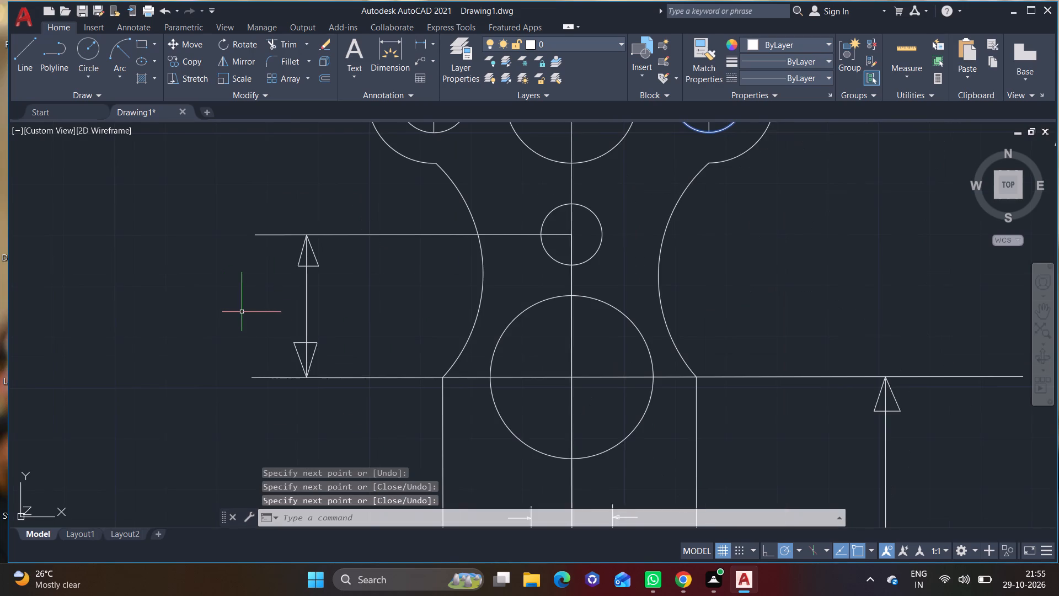
middle_drag(257, 323, 212, 428)
scroll(329, 326, down, 4)
middle_drag(347, 315, 295, 432)
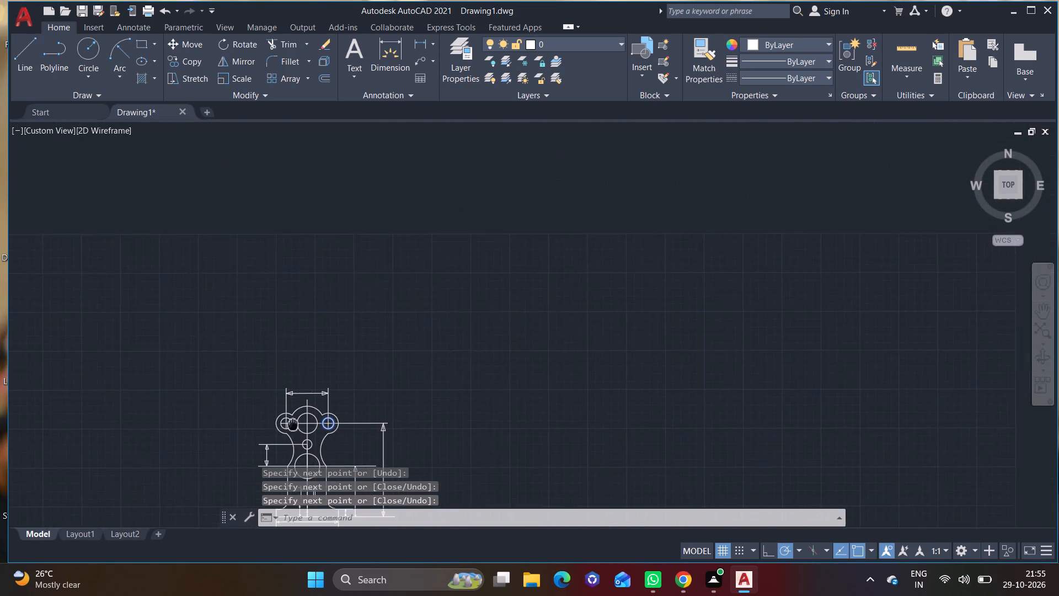
scroll(299, 416, up, 3)
middle_drag(297, 413, 382, 271)
scroll(376, 336, down, 1)
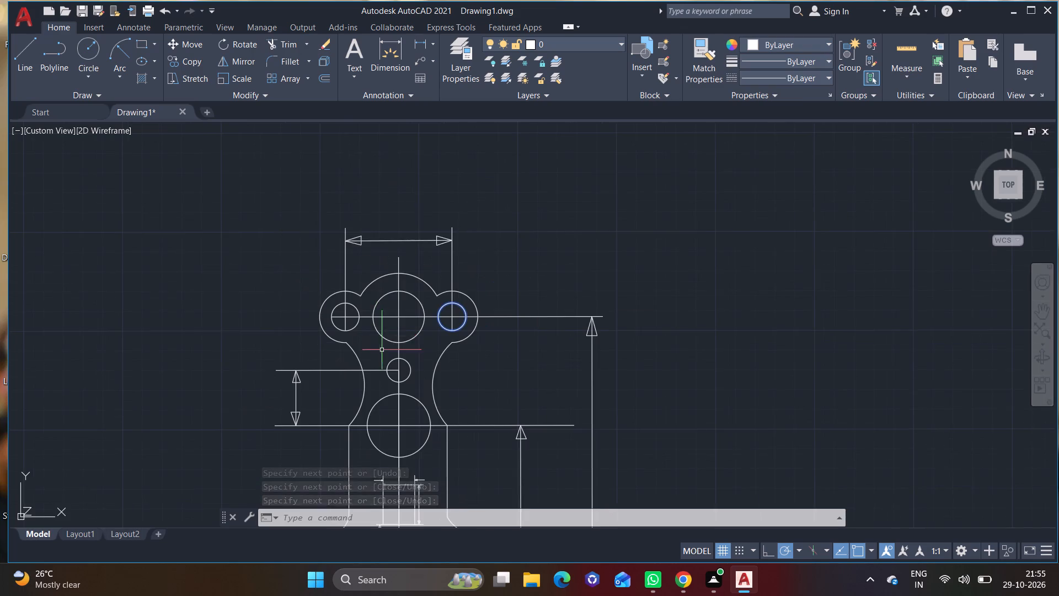
middle_drag(383, 350, 412, 269)
middle_drag(349, 306, 345, 236)
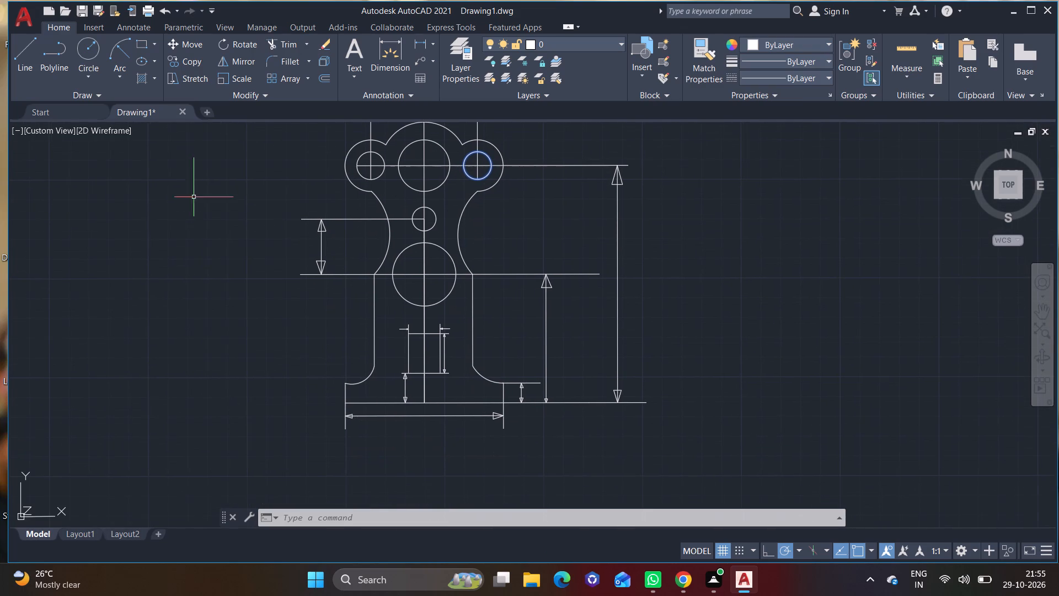
Add the multiline text label 80 above the horizontal dimension line beneath the base, near its middle.
click(417, 518)
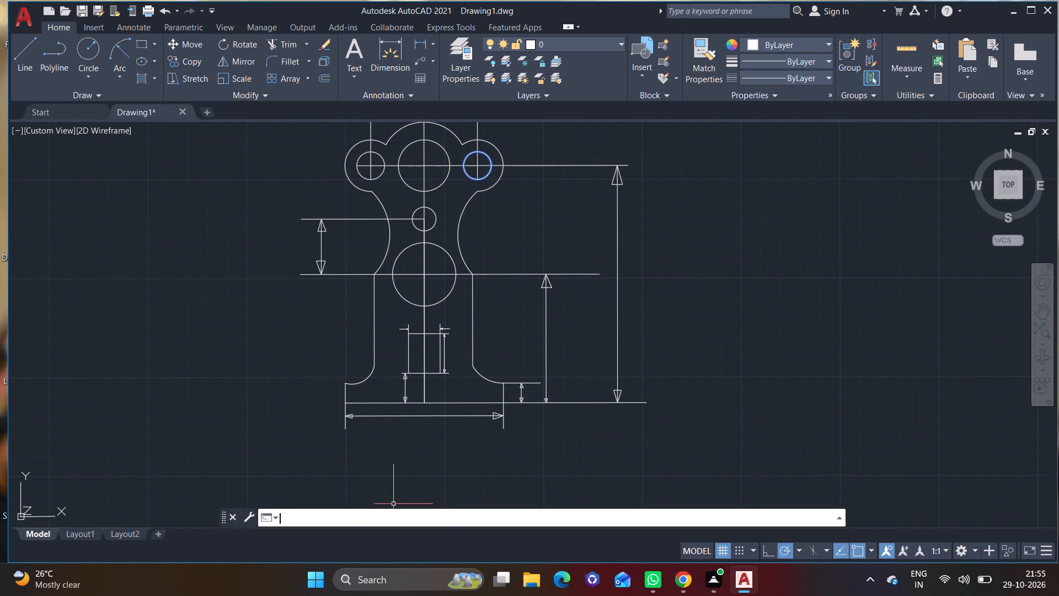
key(m)
key(t)
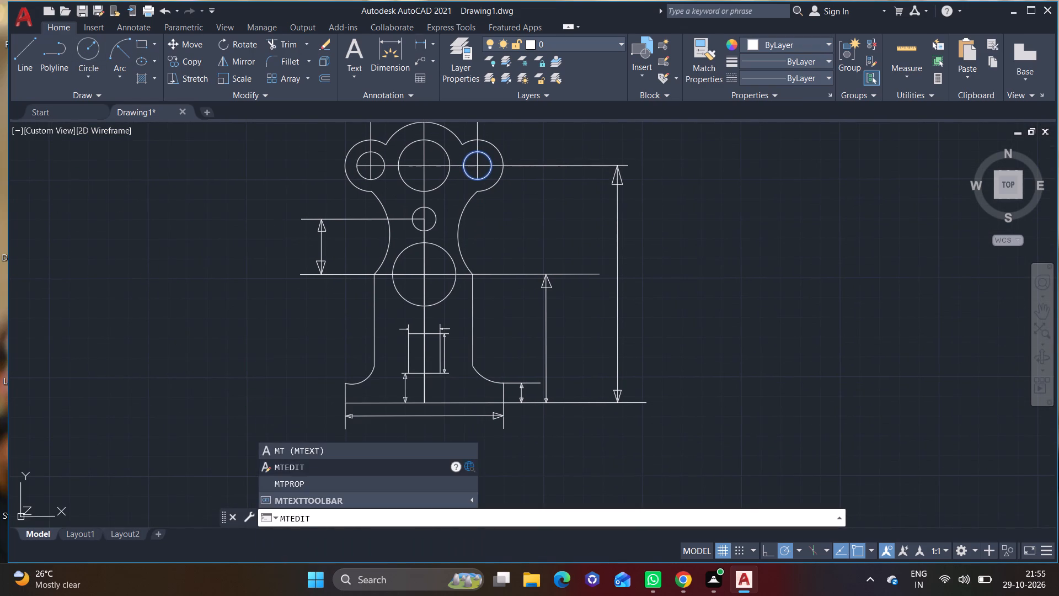
click(327, 455)
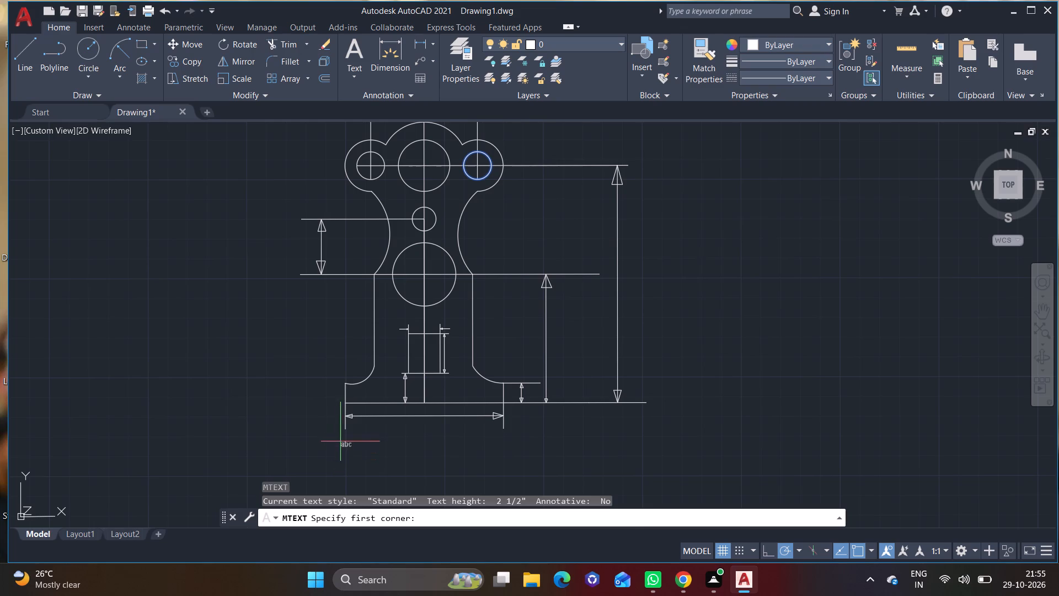
middle_drag(550, 314, 578, 281)
scroll(555, 308, up, 1)
middle_drag(447, 398, 495, 316)
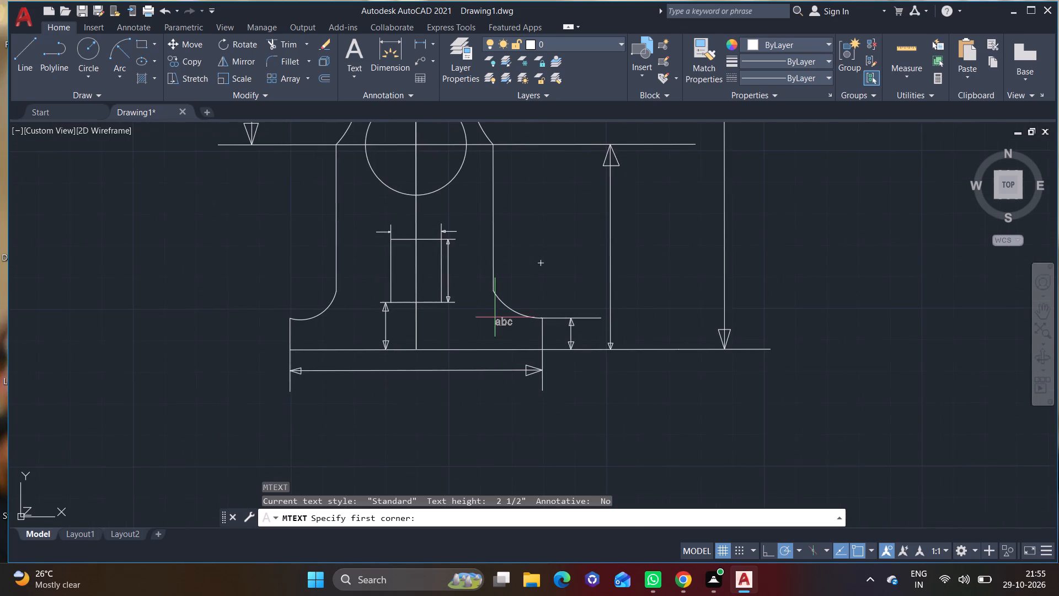
middle_drag(453, 398, 486, 356)
scroll(441, 383, up, 2)
middle_drag(439, 302, 444, 352)
scroll(444, 332, up, 2)
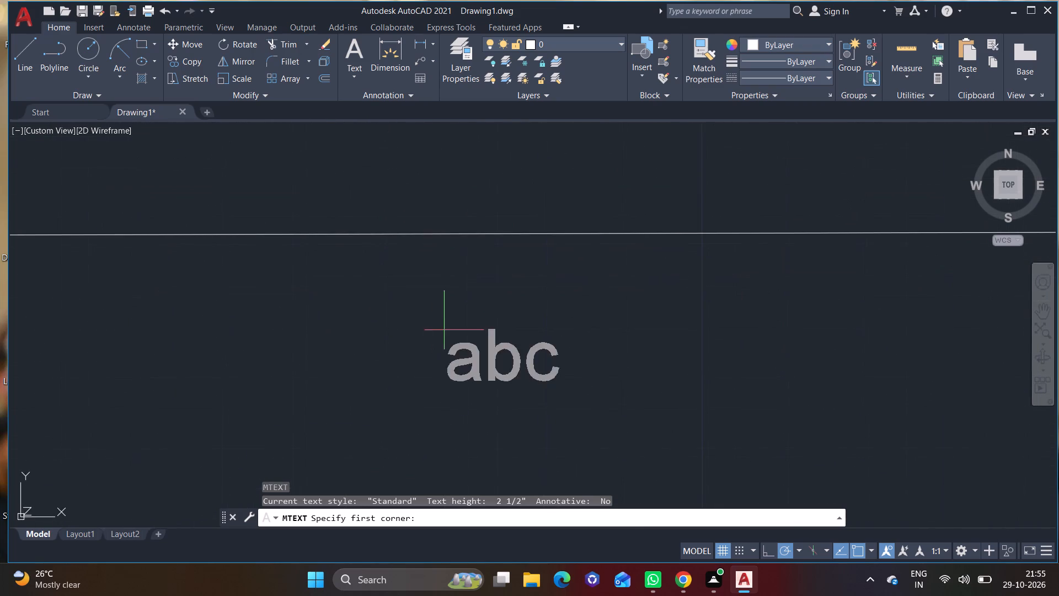
middle_drag(431, 271, 428, 381)
click(388, 260)
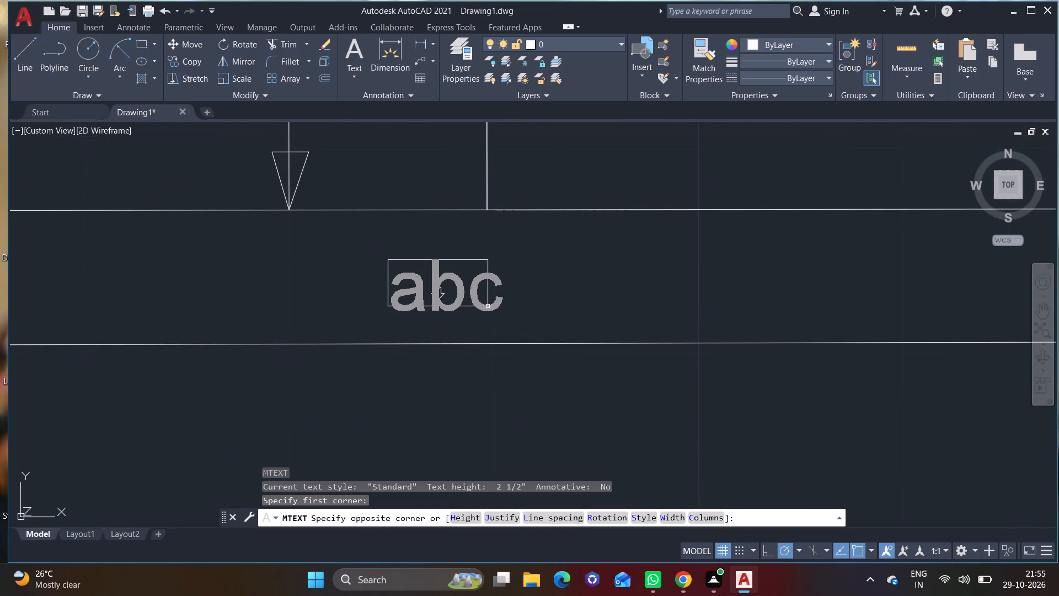
click(488, 306)
text(80)
click(527, 306)
click(515, 301)
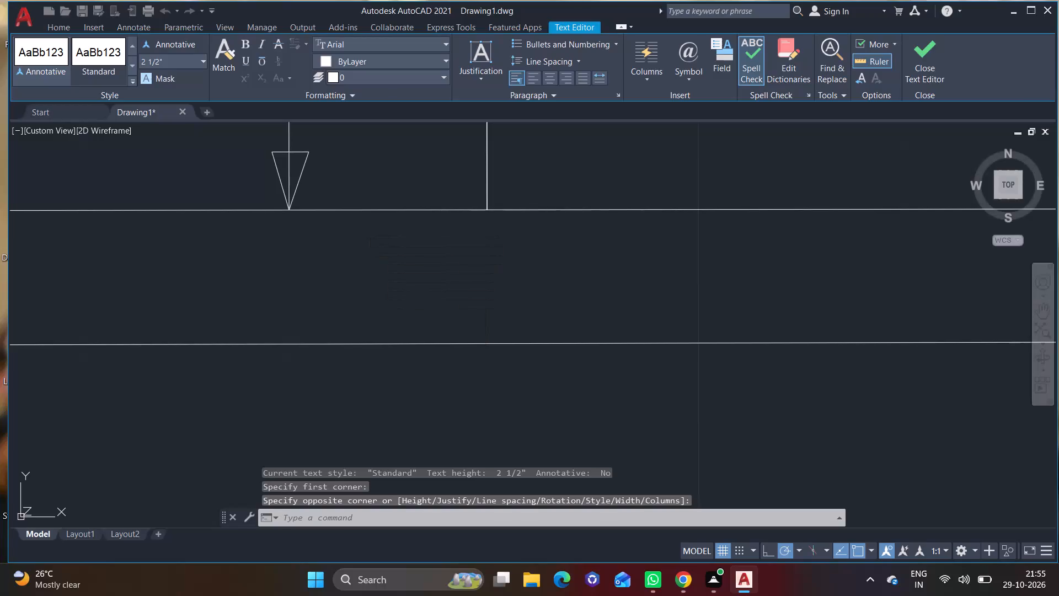
Add the multiline text label 15 just left of the vertical dimension line between the base and the centred rectangle.
scroll(518, 301, down, 2)
middle_drag(518, 298, 509, 327)
right_click(509, 327)
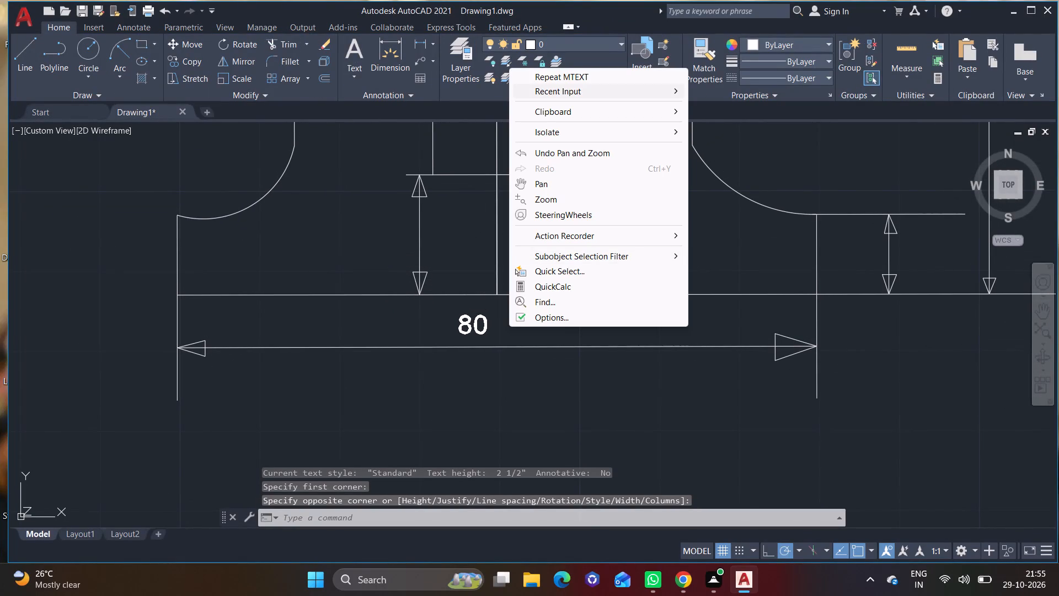
click(591, 71)
scroll(407, 229, up, 3)
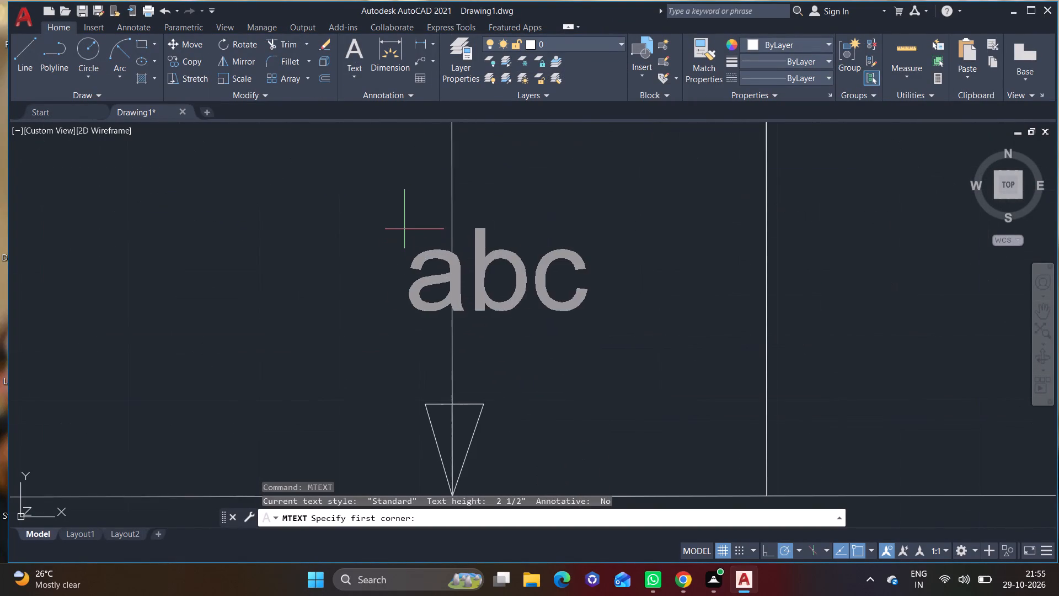
click(345, 212)
click(407, 276)
text(15)
click(512, 285)
Add the multiline text label 20 to the right of the centred rectangle's vertical dimension line.
scroll(512, 285, down, 3)
middle_drag(512, 285, 479, 342)
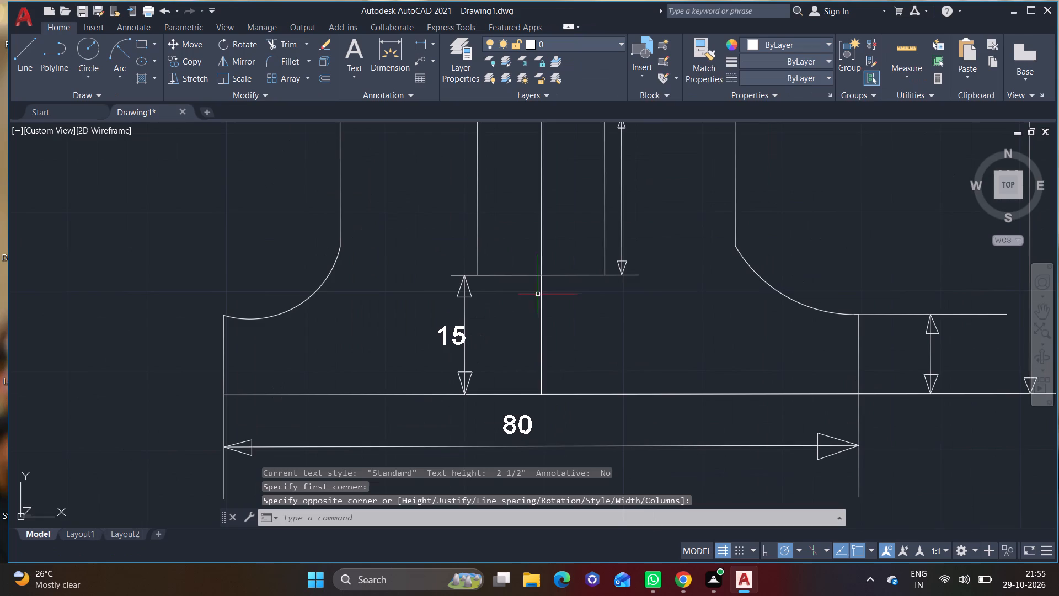
right_click(569, 318)
click(633, 65)
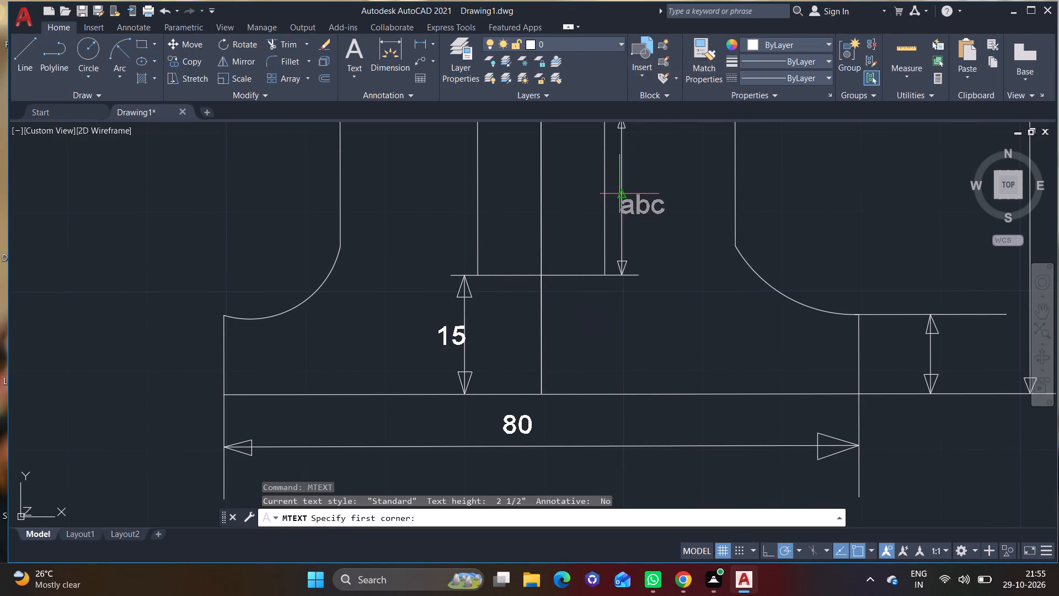
scroll(629, 138, up, 1)
click(626, 204)
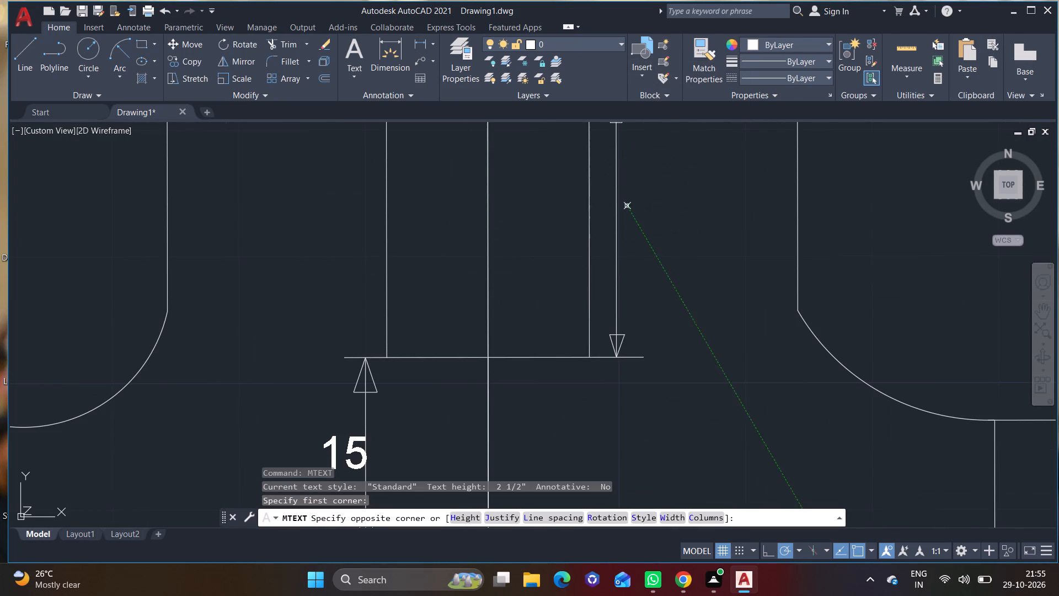
click(669, 241)
key(2)
key(0)
click(698, 278)
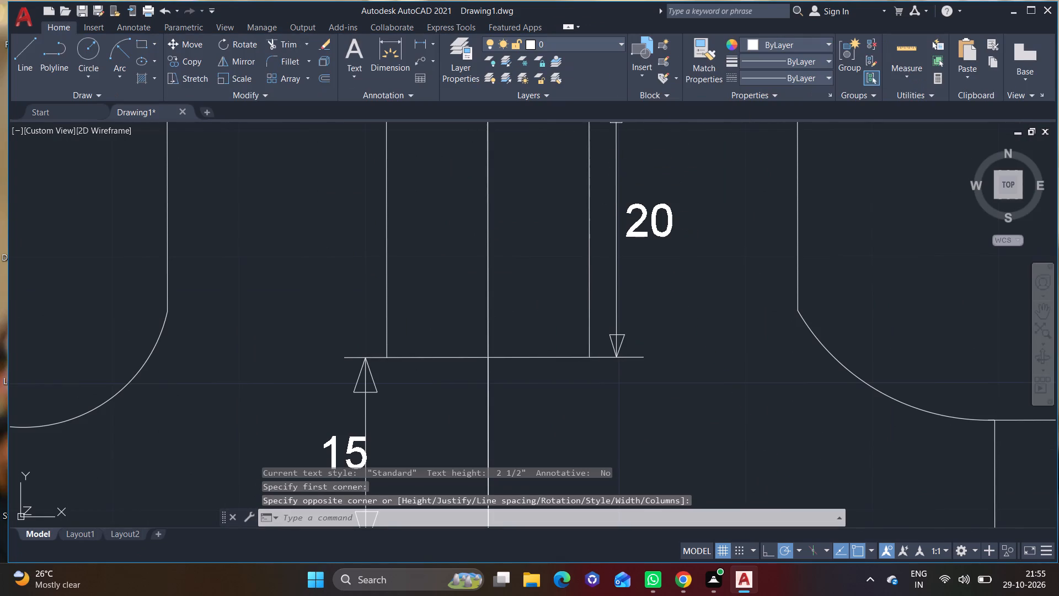
Add the multiline text label 10 left of the short vertical dimension line at the base's right edge.
scroll(689, 278, down, 2)
middle_drag(675, 289, 635, 340)
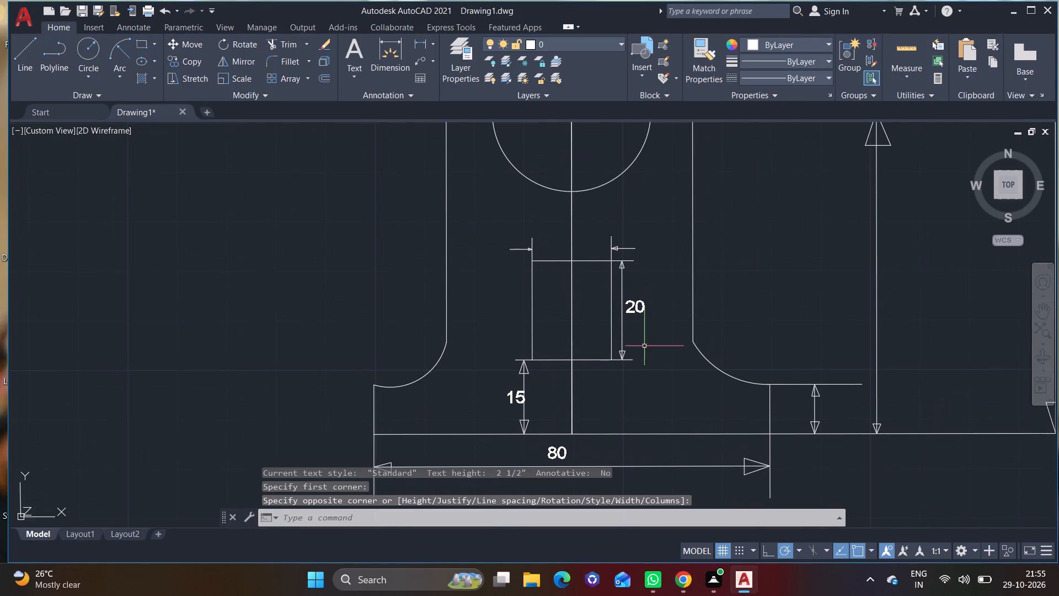
right_click(734, 325)
click(825, 72)
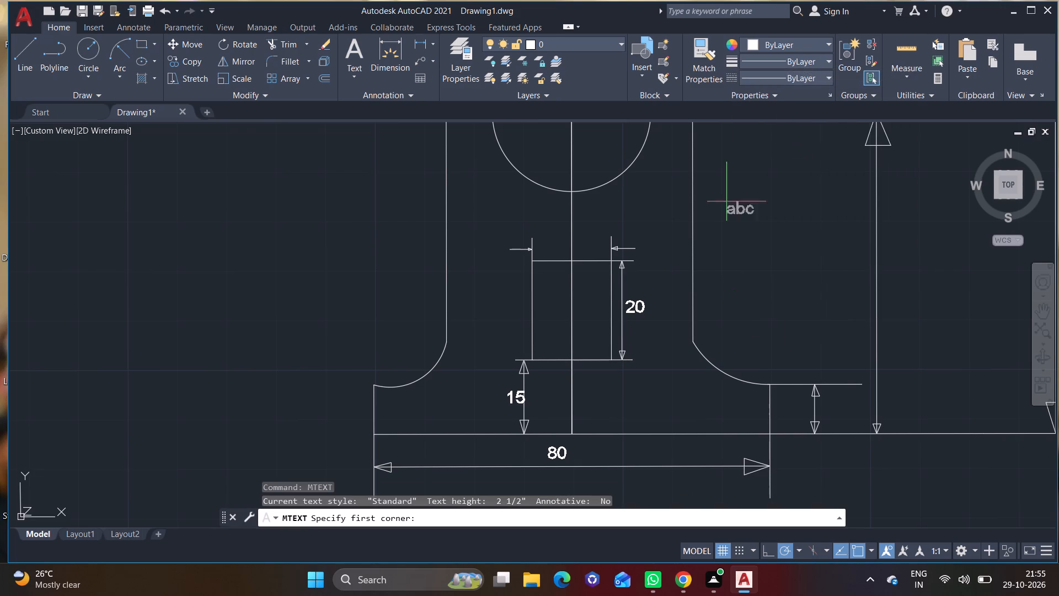
middle_drag(666, 341, 639, 235)
scroll(766, 313, up, 2)
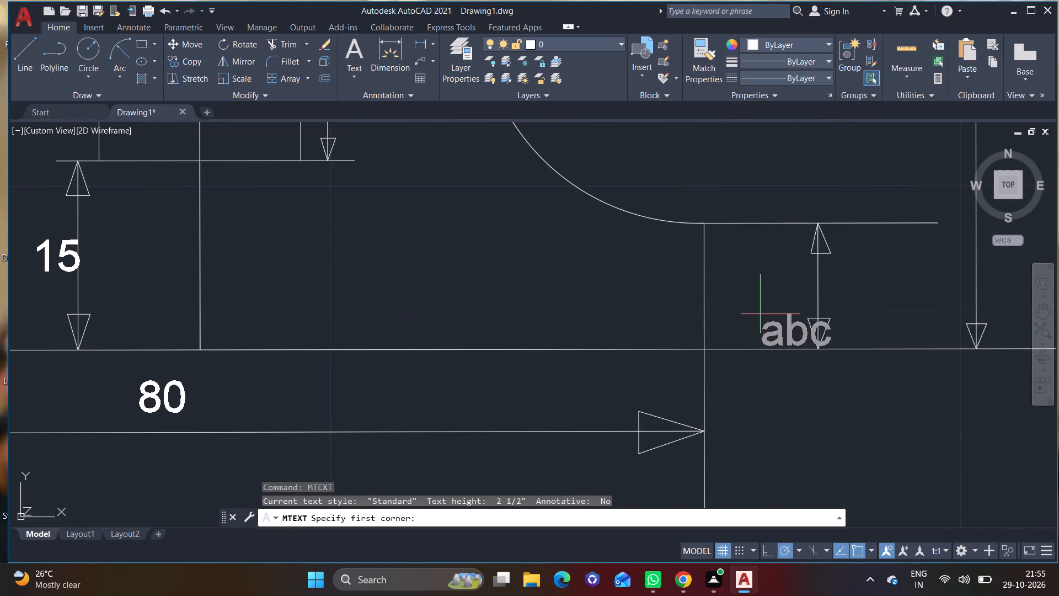
click(747, 278)
click(781, 300)
text(10)
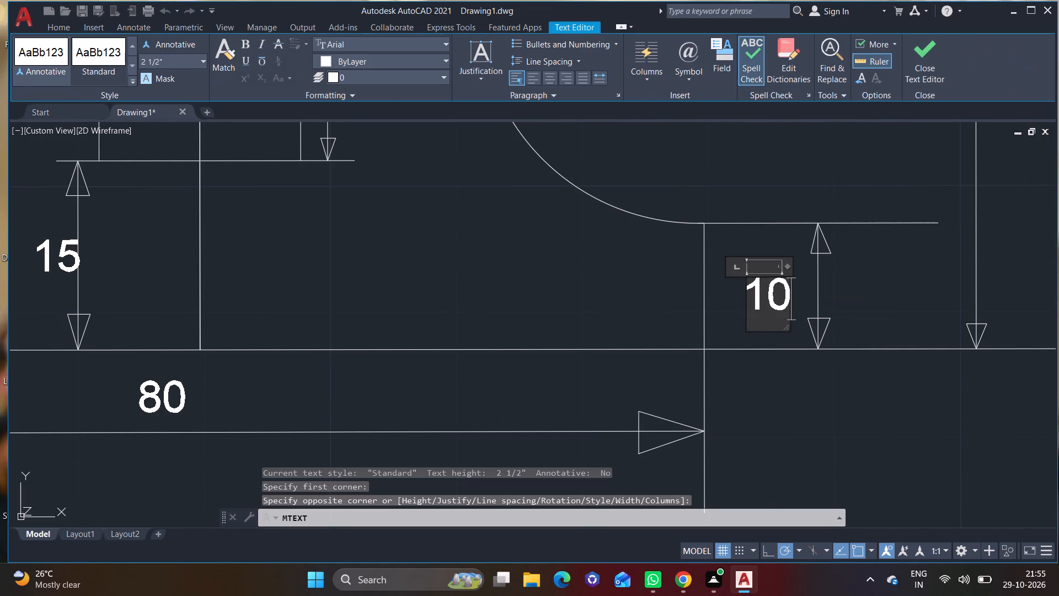
click(846, 305)
Add the multiline text label 65 left of the vertical dimension line running from the base to the lower large circle's centre line.
scroll(833, 297, down, 2)
middle_drag(824, 294, 685, 407)
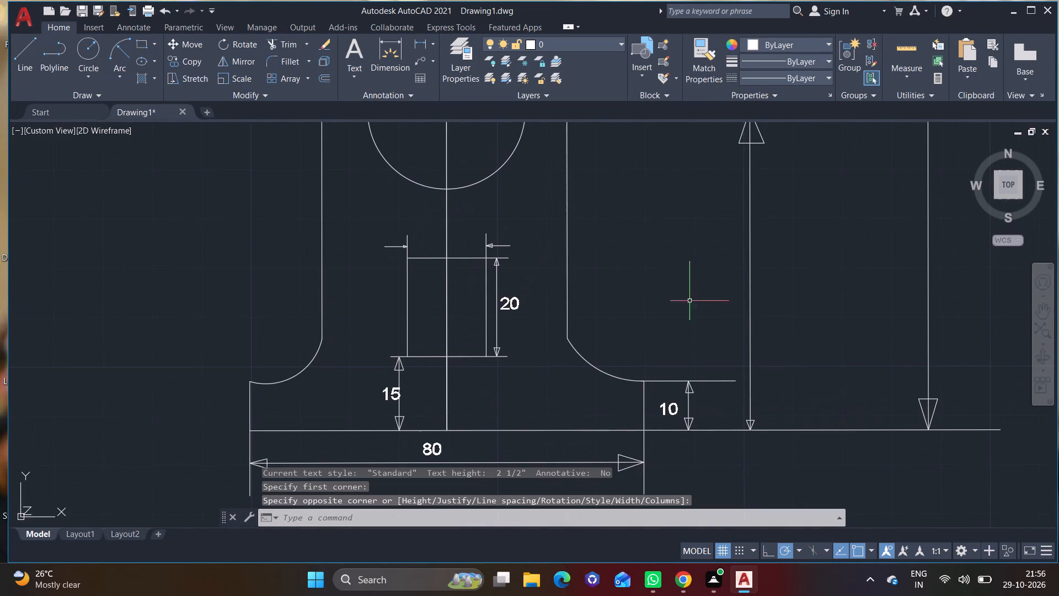
right_click(692, 289)
click(723, 299)
click(691, 199)
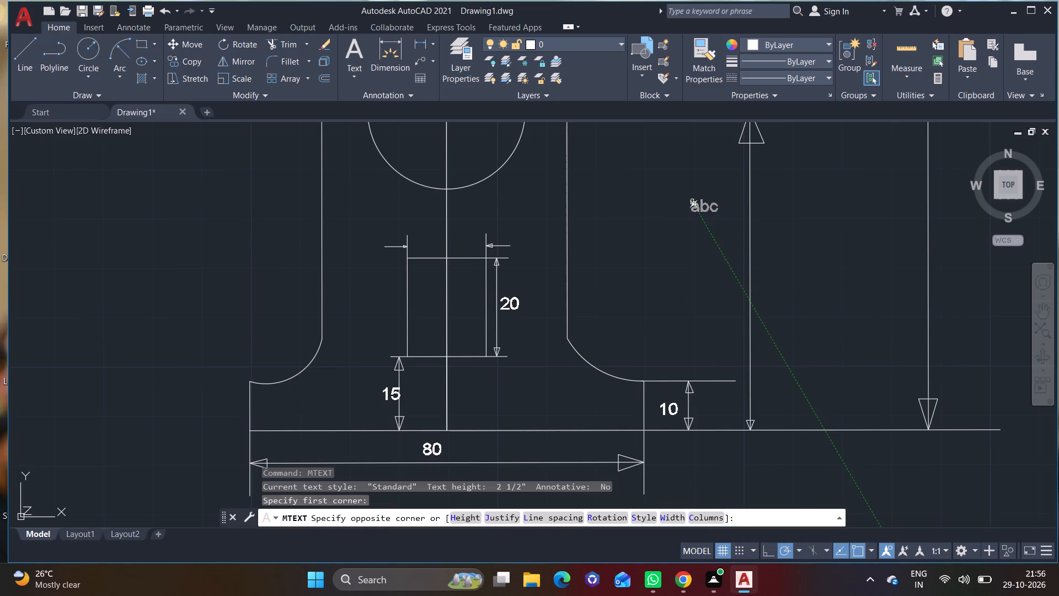
click(718, 246)
text(65)
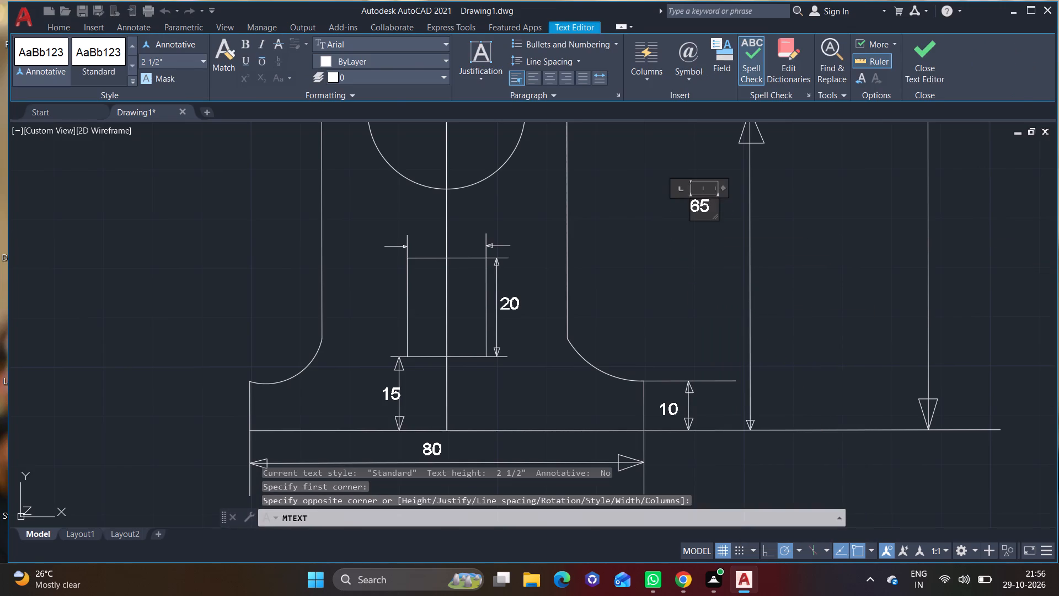
drag(765, 268, 770, 263)
Add the multiline text label 120 left of the tallest vertical dimension line, near the end of the lower large circle's extension line.
middle_drag(784, 238, 611, 292)
scroll(610, 292, down, 1)
right_click(652, 257)
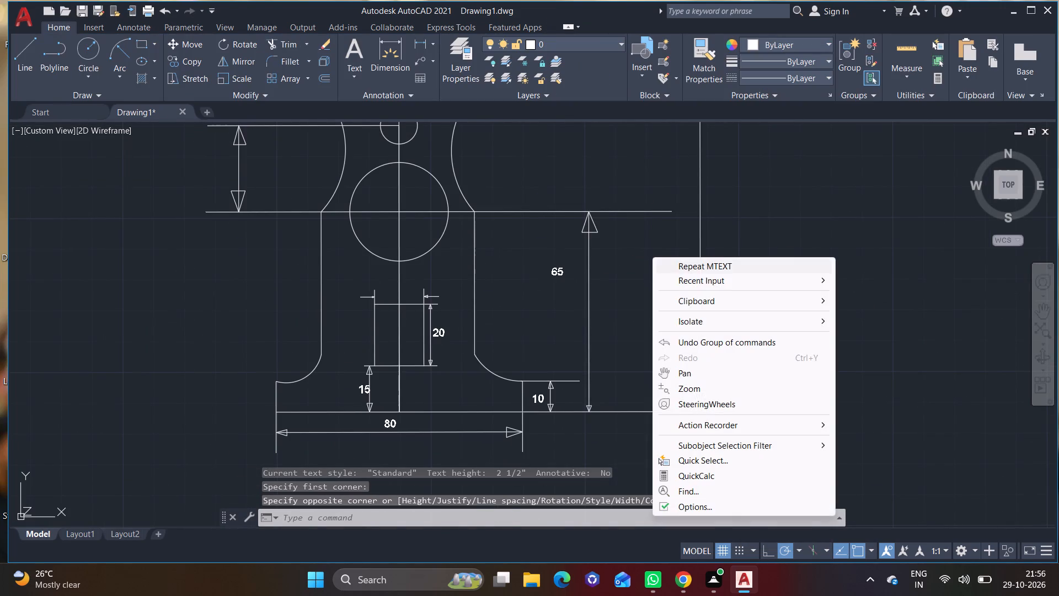
click(701, 265)
middle_drag(689, 225, 677, 329)
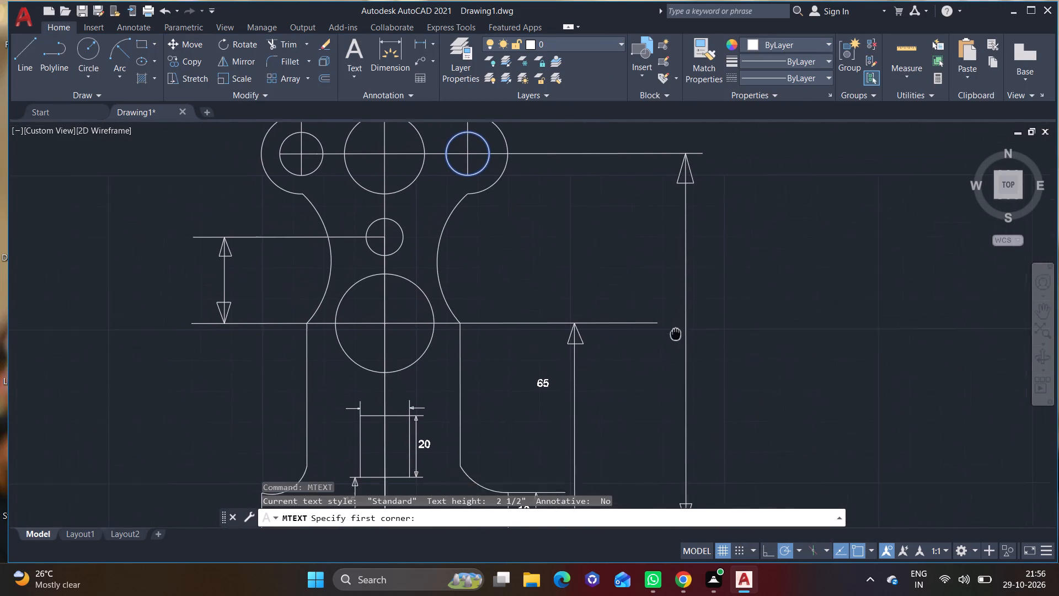
middle_drag(677, 329, 680, 316)
scroll(672, 315, up, 2)
click(652, 253)
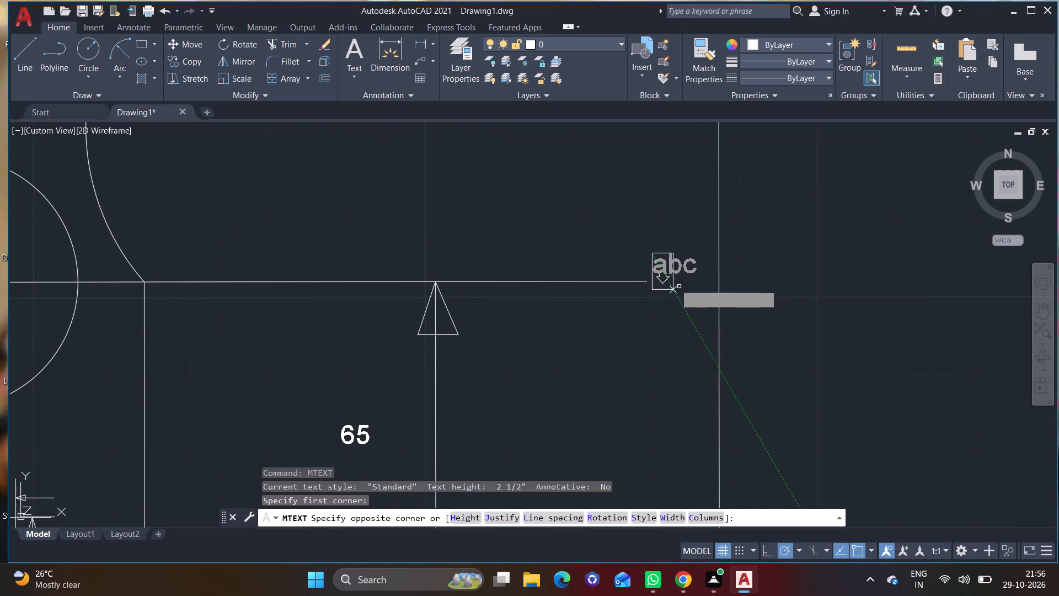
click(693, 294)
key(1)
text(20)
key(Return)
click(659, 326)
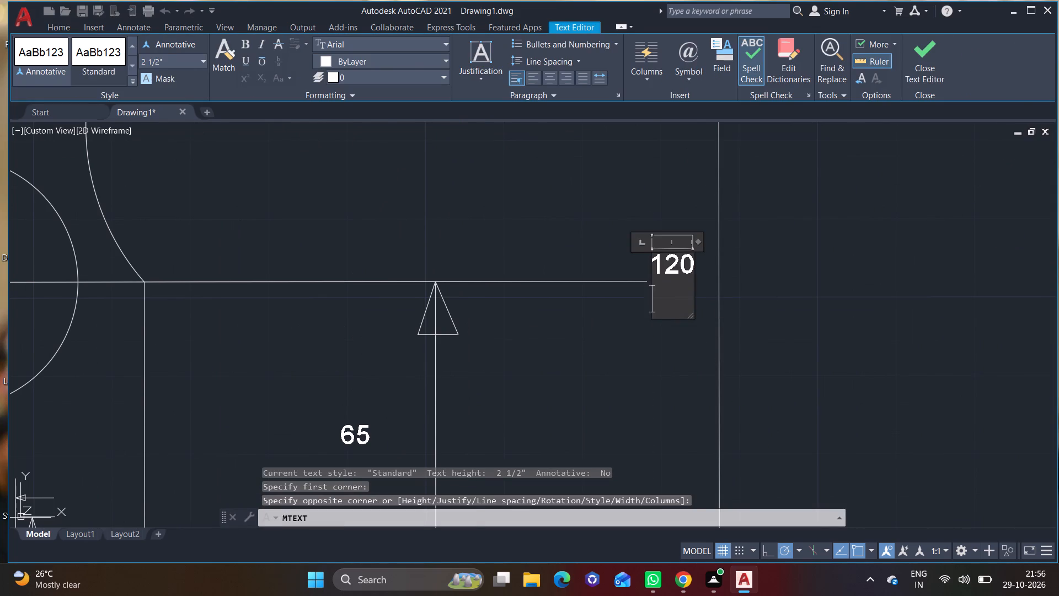
Add the multiline text label 54 above the middle of the top horizontal dimension line.
scroll(609, 322, down, 2)
middle_drag(607, 313, 674, 407)
middle_drag(649, 304, 650, 324)
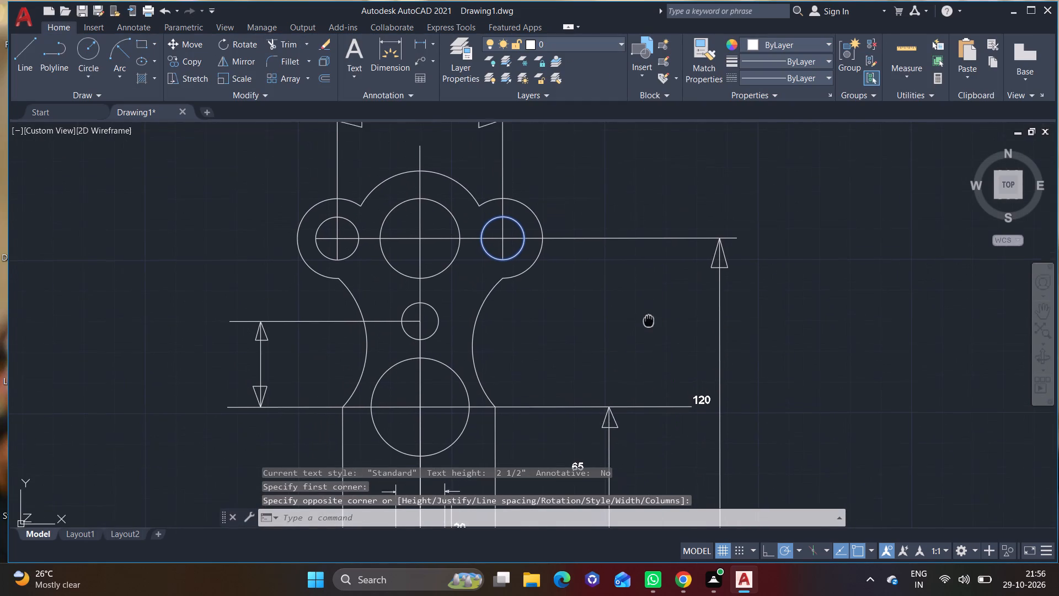
middle_drag(650, 324, 704, 439)
middle_drag(608, 296, 616, 333)
right_click(493, 258)
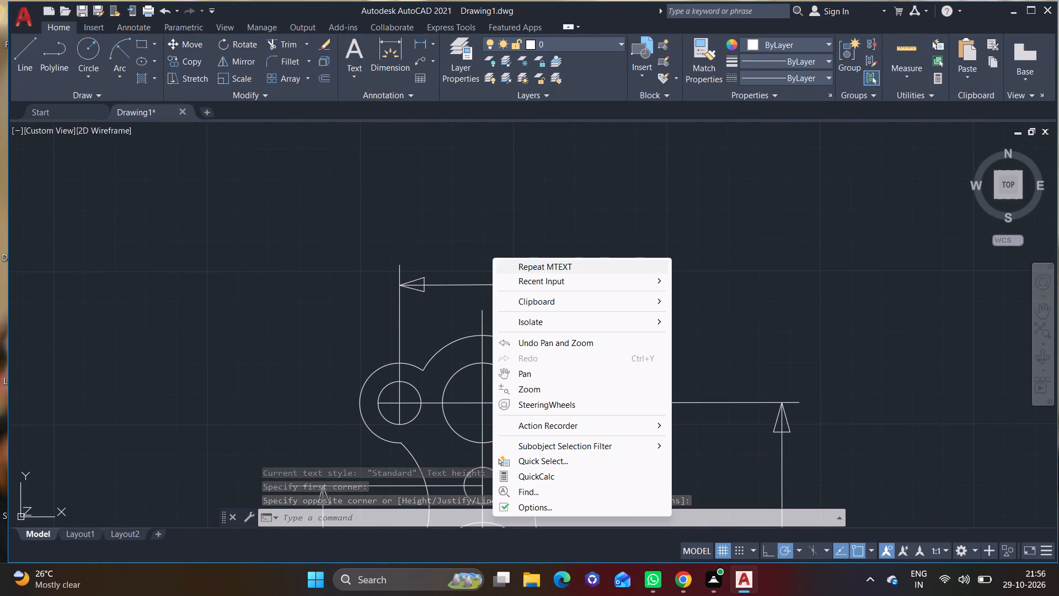
click(526, 262)
scroll(501, 266, up, 3)
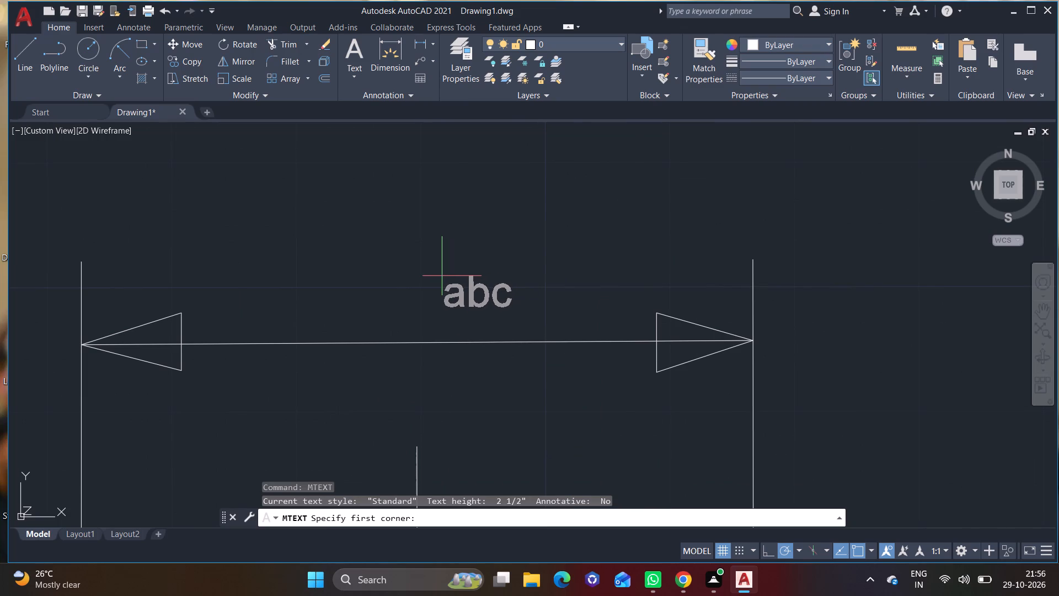
click(381, 295)
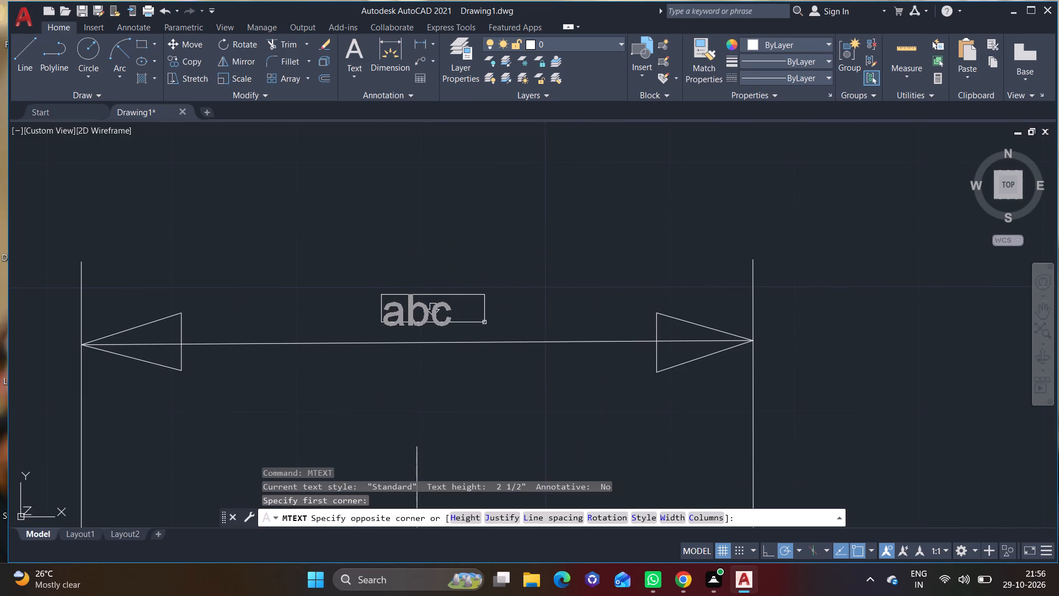
click(484, 322)
text(54)
click(557, 319)
Add the multiline text label 28 beside the vertical dimension line between the small circle's and lower large circle's extension lines.
scroll(482, 338, down, 2)
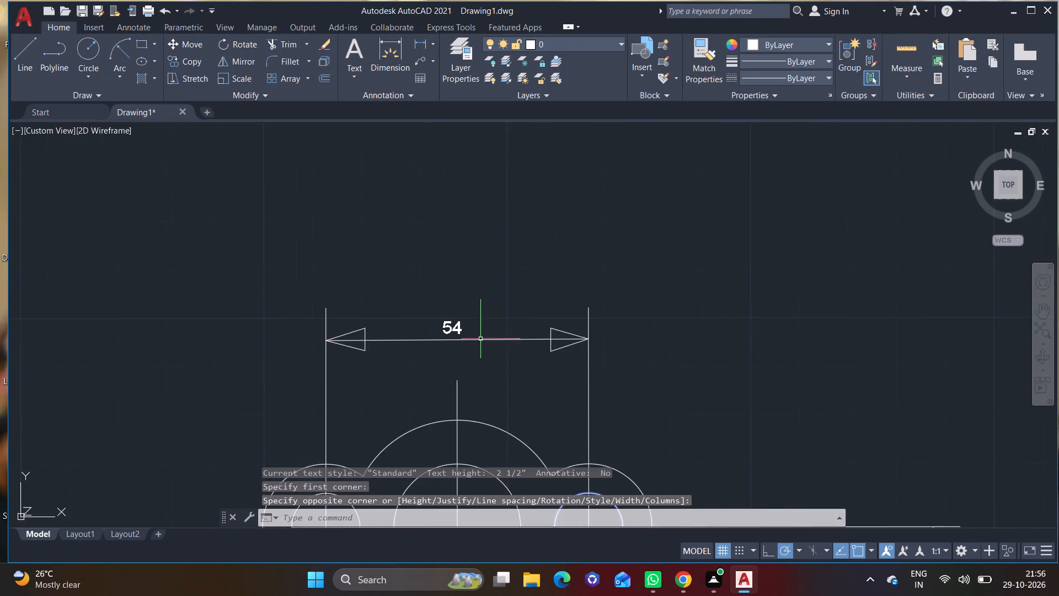
middle_drag(496, 369, 563, 229)
right_click(304, 275)
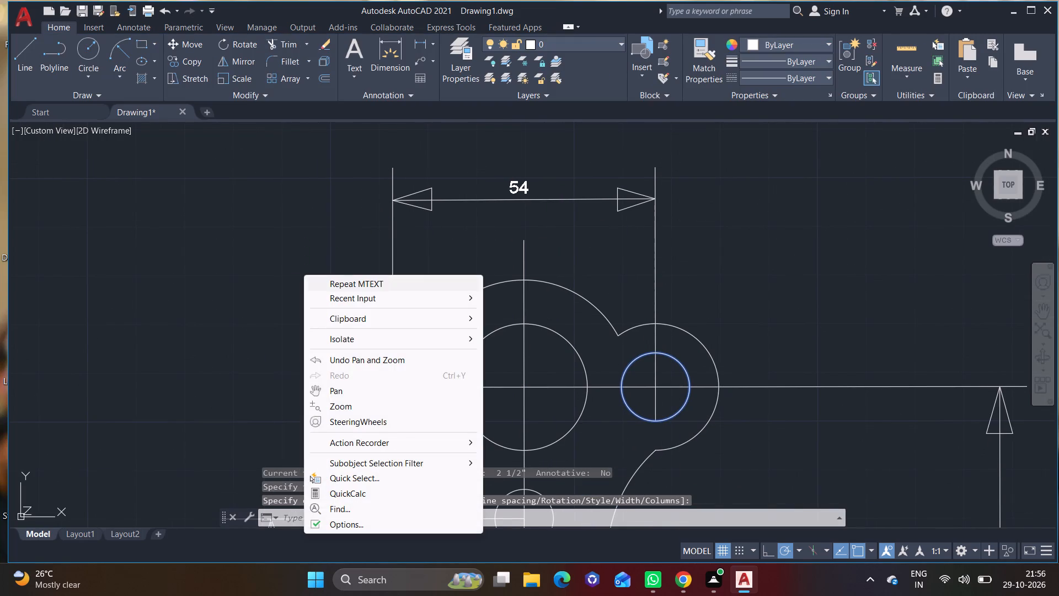
click(346, 285)
middle_drag(395, 359, 415, 239)
middle_drag(355, 348, 415, 225)
scroll(414, 226, up, 1)
scroll(378, 316, down, 1)
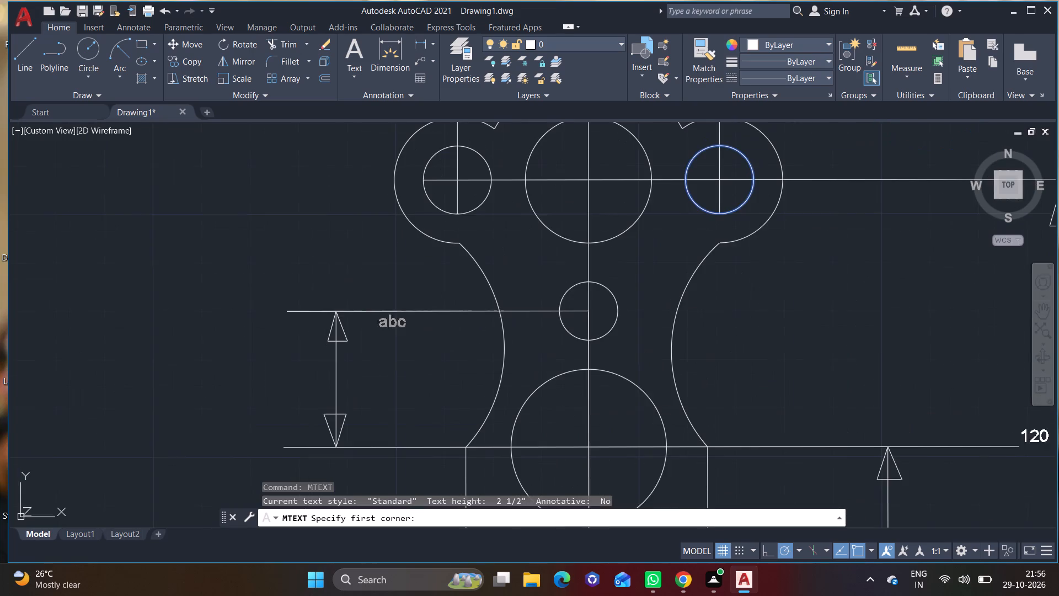
middle_drag(371, 345, 435, 226)
scroll(384, 250, up, 3)
click(364, 257)
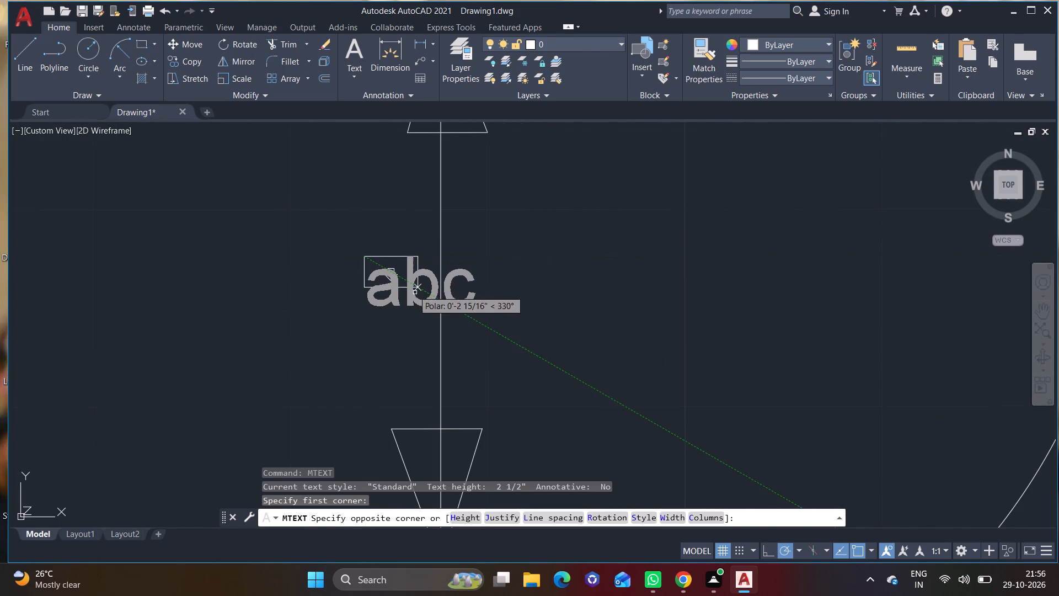
click(415, 292)
text(28)
click(538, 267)
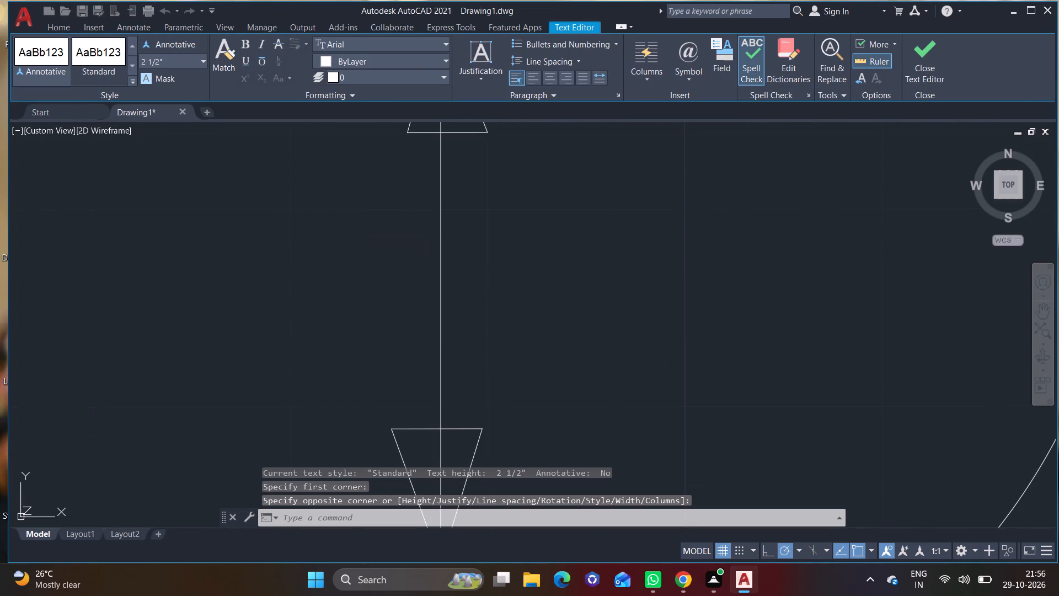
Rotate the 65 label by 90 degrees so it reads vertically.
scroll(533, 280, down, 3)
middle_drag(522, 280, 431, 333)
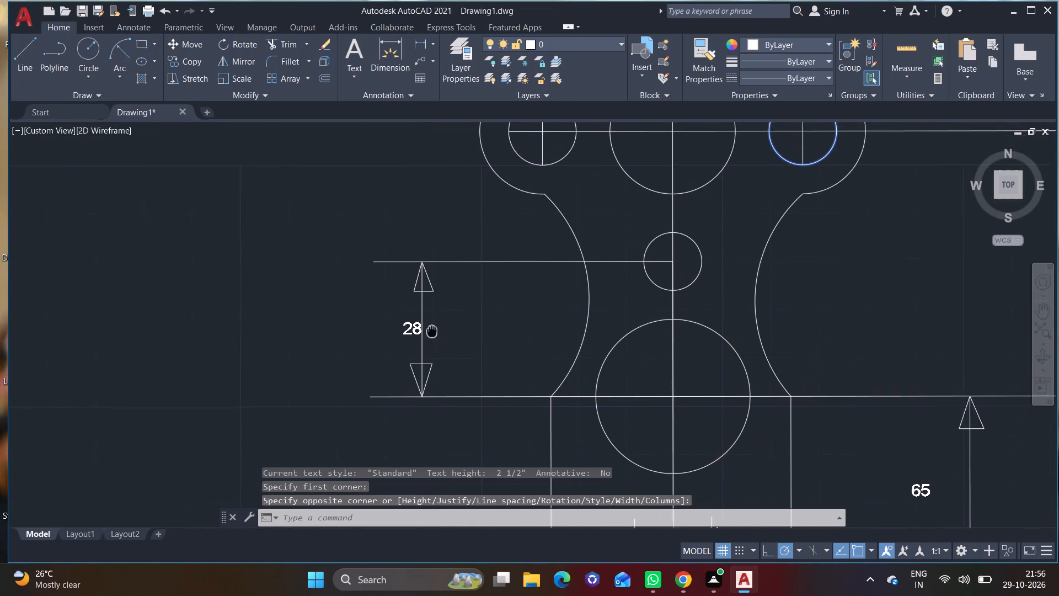
middle_drag(431, 333, 440, 370)
scroll(464, 330, down, 2)
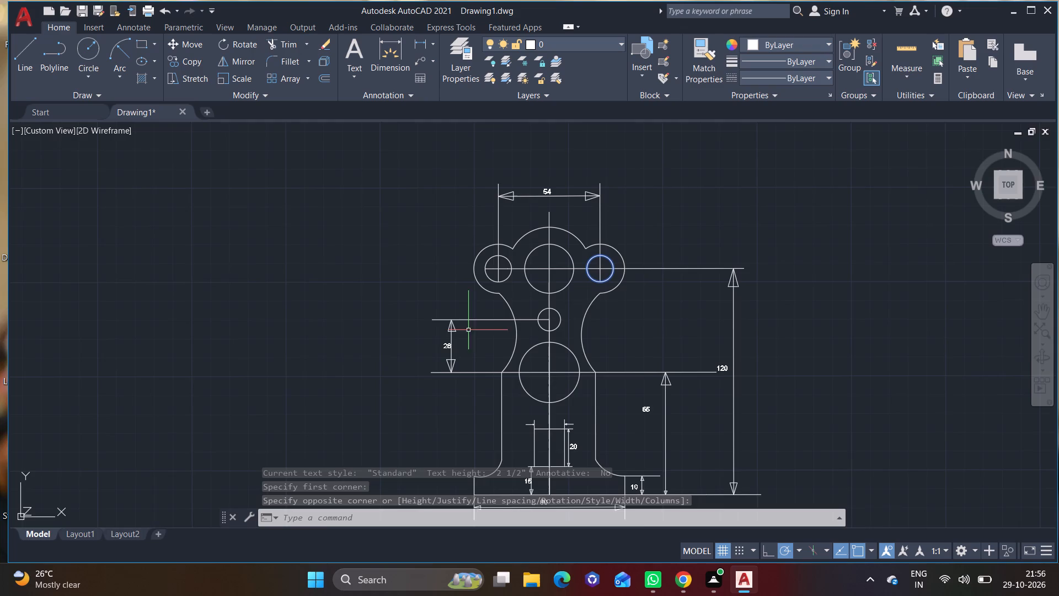
middle_drag(477, 328, 441, 259)
scroll(592, 364, up, 2)
middle_drag(580, 361, 533, 312)
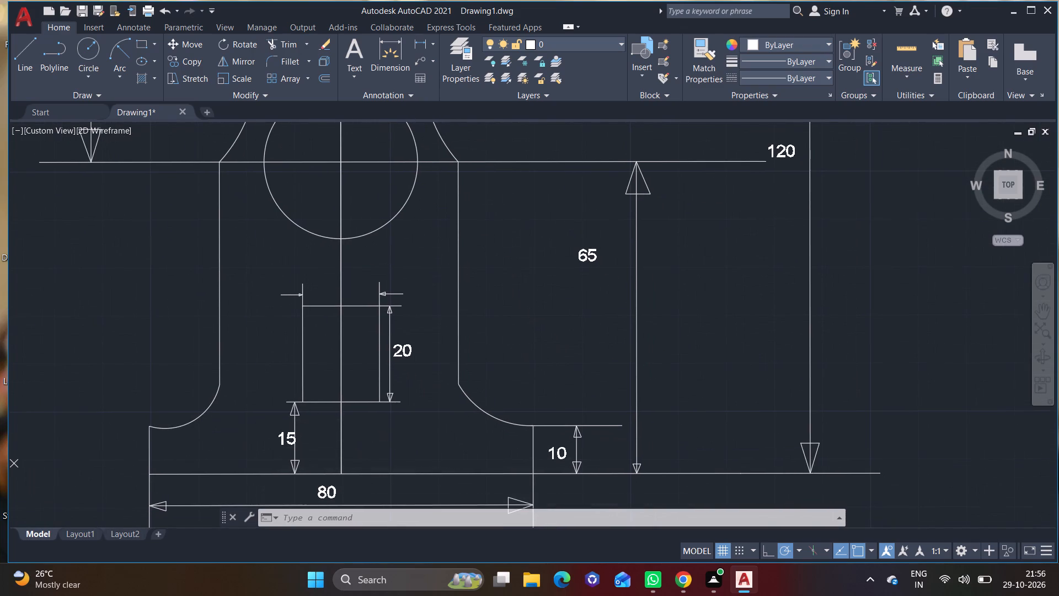
scroll(527, 310, up, 1)
click(609, 226)
right_click(609, 226)
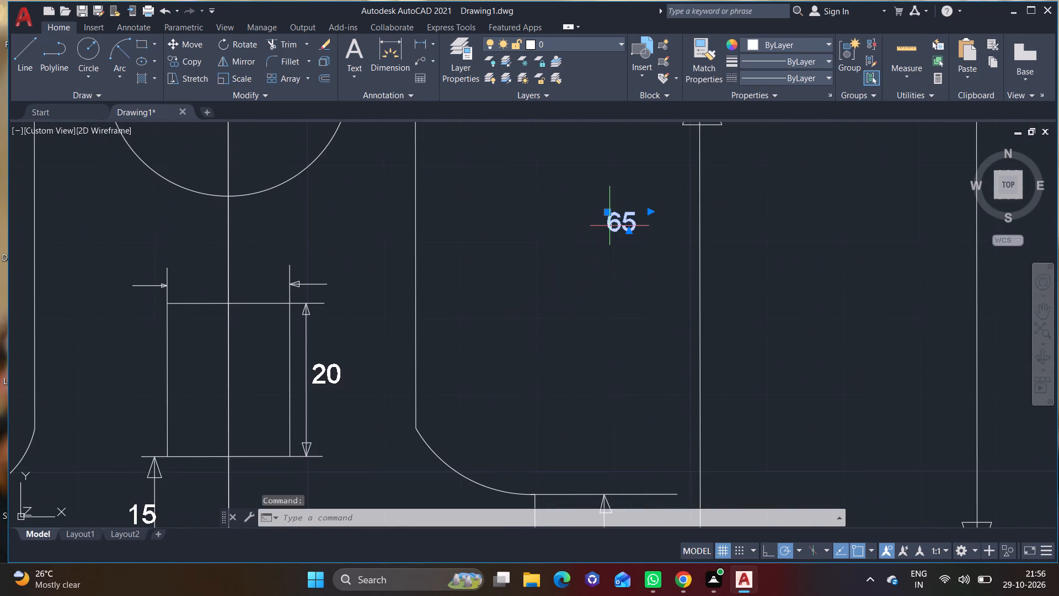
click(657, 367)
click(634, 256)
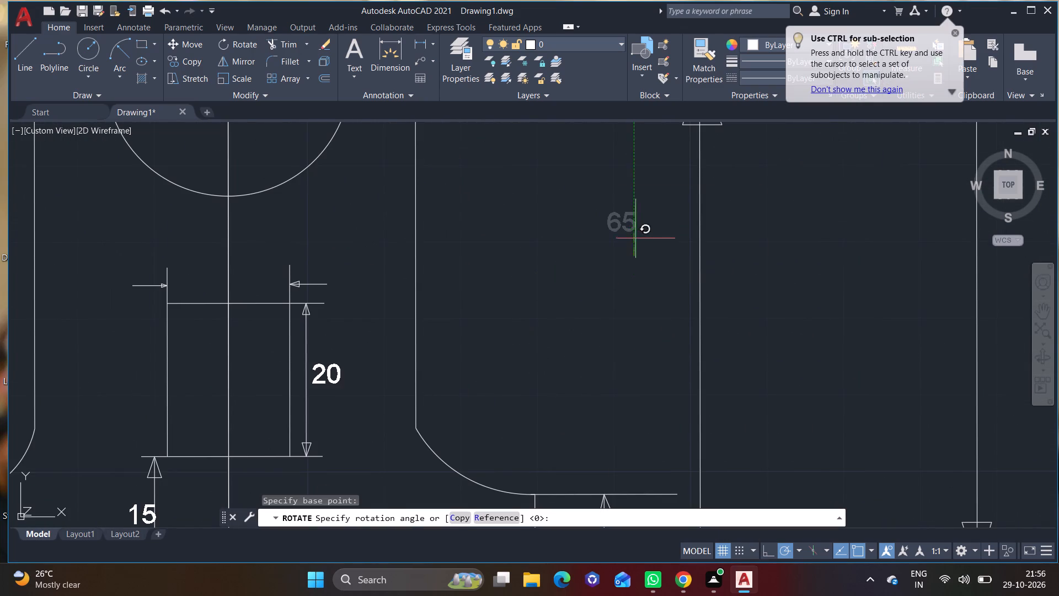
click(637, 236)
Move the 65 label about 8 1/2 inches horizontally so it sits just left of its vertical dimension line.
click(600, 279)
right_click(600, 279)
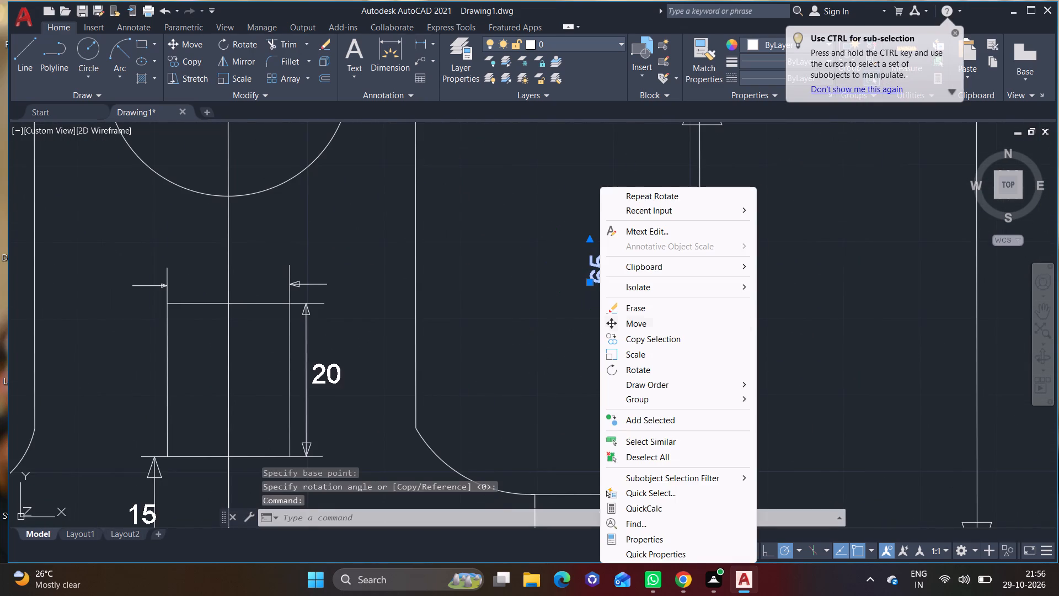
click(634, 318)
click(595, 284)
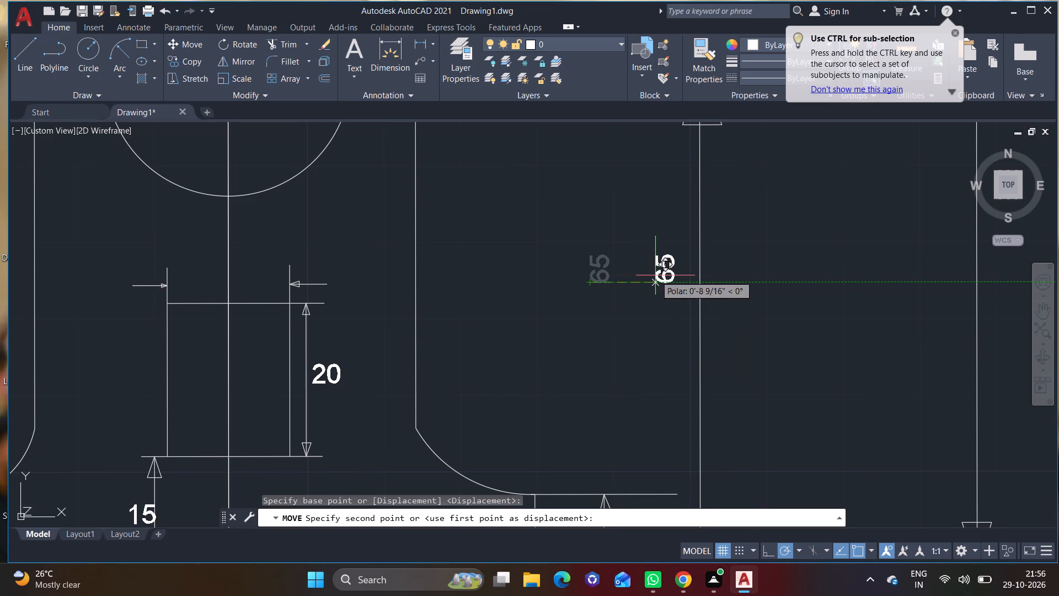
click(655, 275)
Rotate the 120 label by 90 degrees so it reads vertically.
scroll(626, 269, down, 1)
middle_drag(673, 264, 505, 361)
middle_drag(607, 321, 604, 321)
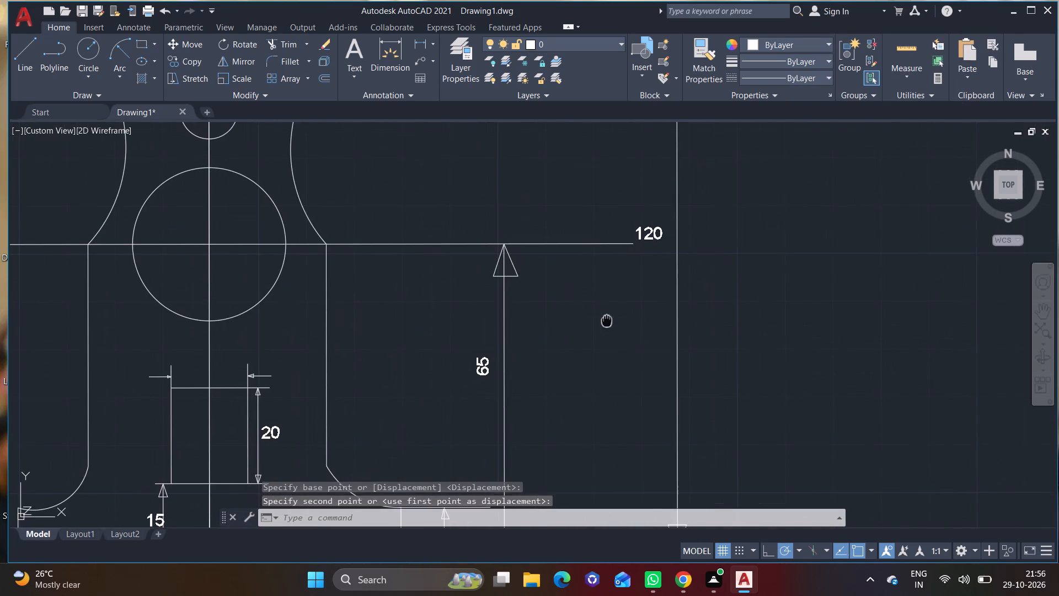
middle_drag(604, 321, 498, 352)
click(534, 268)
right_click(534, 268)
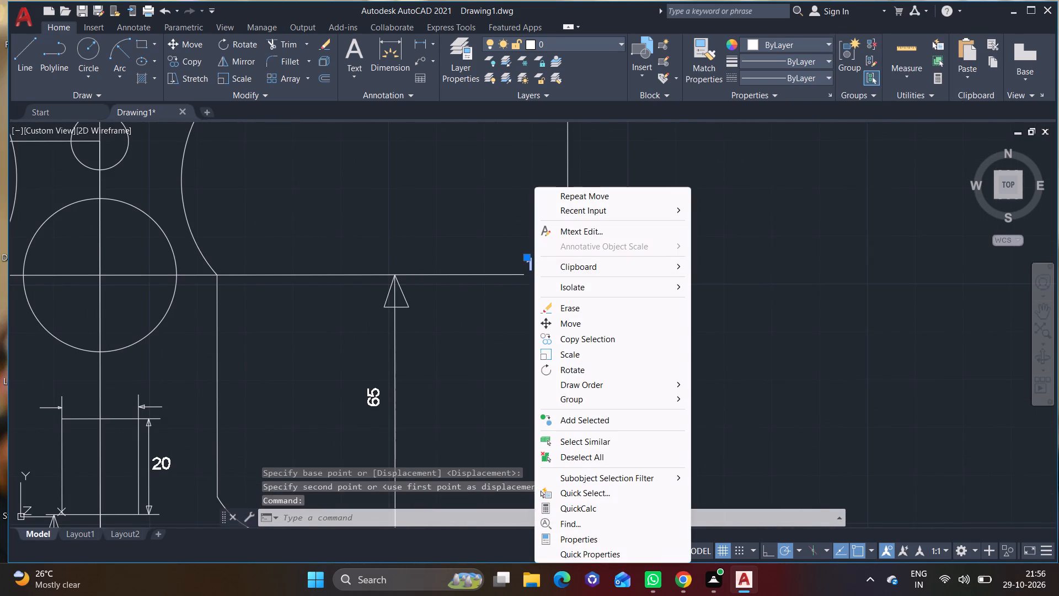
click(574, 371)
click(604, 268)
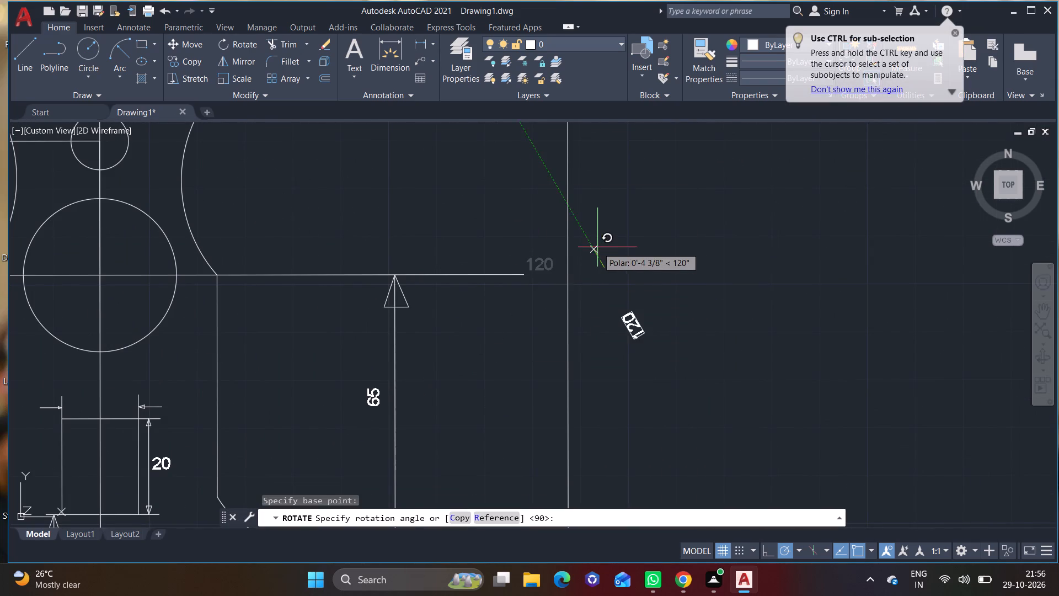
click(606, 247)
Move the 120 label just left of the tallest vertical dimension line, near the end of the lower large circle's extension line.
click(601, 333)
right_click(601, 333)
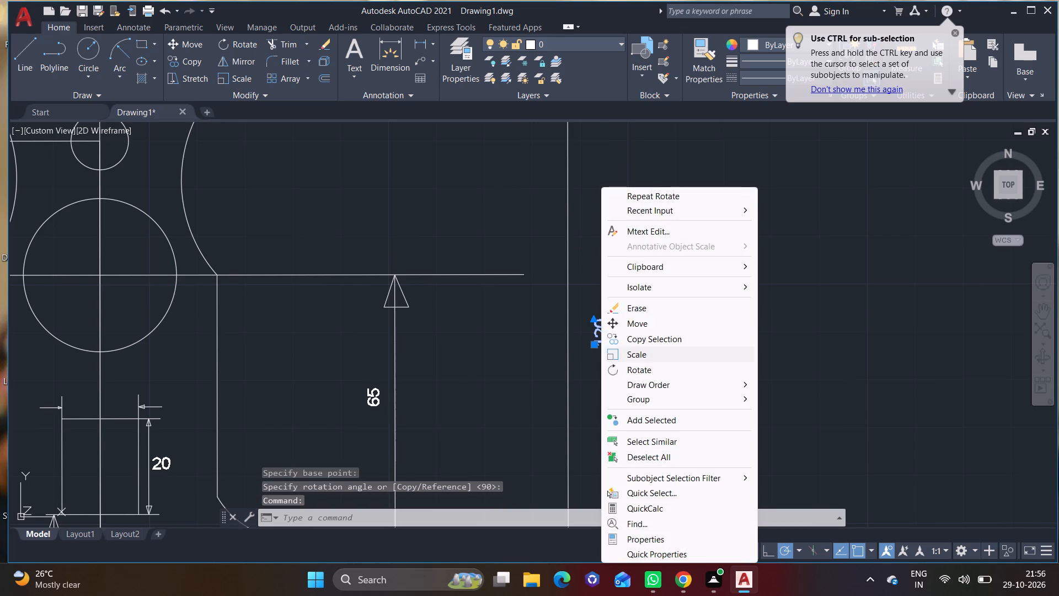
click(639, 321)
click(601, 335)
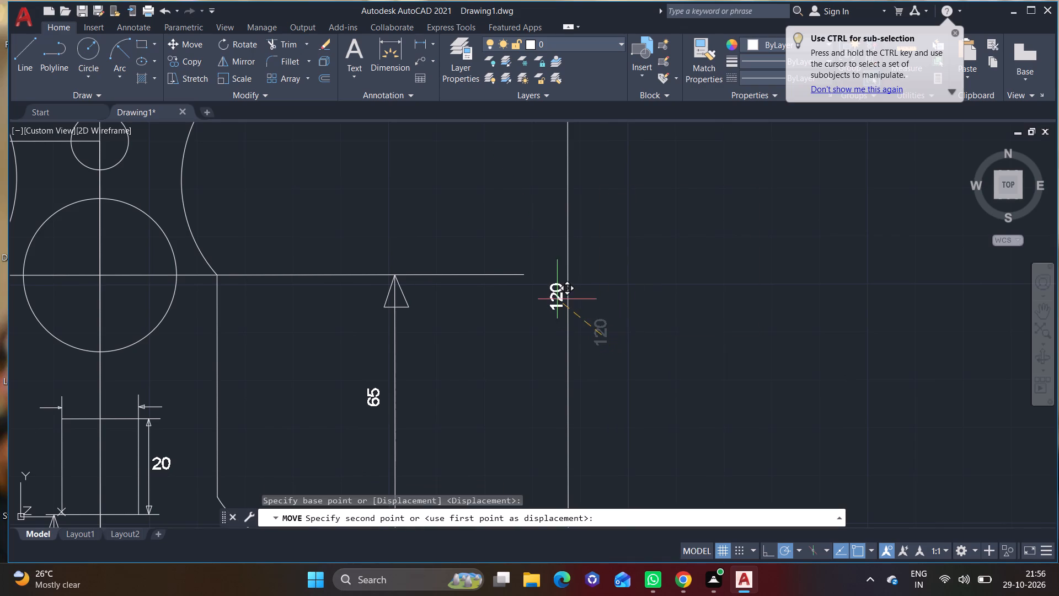
click(553, 274)
Rotate the 10 label by 90 degrees so it stands just left of its short vertical dimension line.
scroll(433, 311, down, 3)
middle_drag(422, 339, 556, 317)
scroll(482, 327, up, 3)
middle_drag(598, 369, 483, 270)
scroll(596, 314, up, 2)
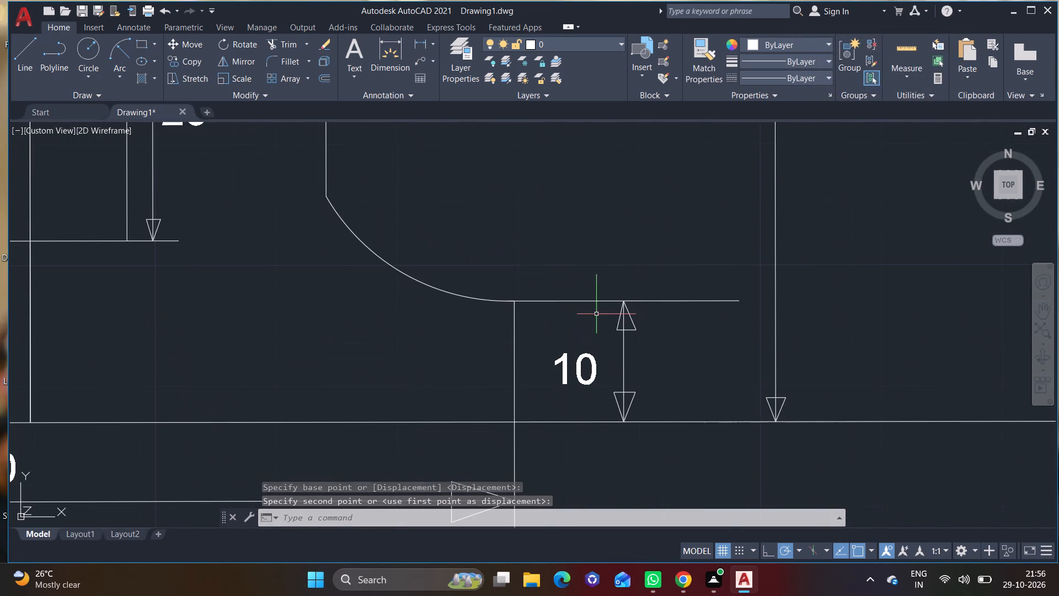
click(579, 366)
right_click(579, 366)
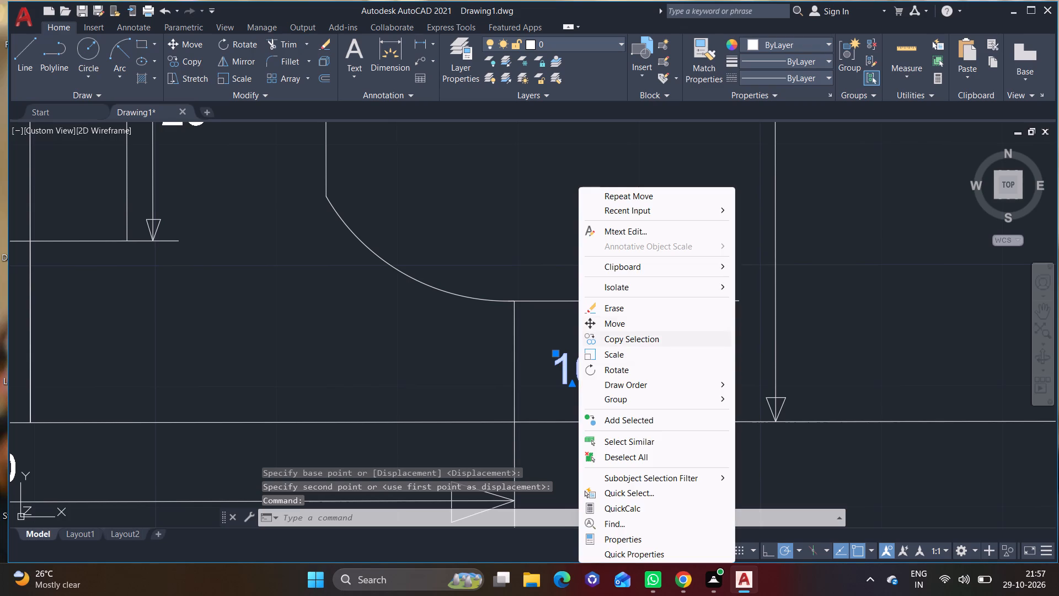
click(620, 366)
click(596, 350)
click(588, 325)
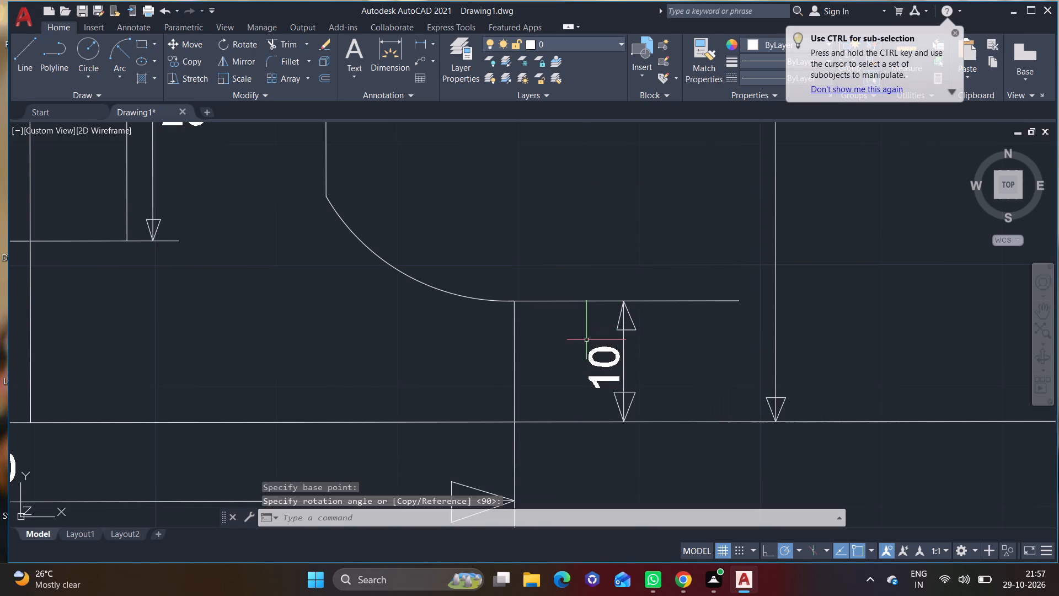
Rotate the 20 label beside the rectangle's height dimension line by 90 degrees.
scroll(392, 353, down, 2)
middle_drag(355, 340, 504, 359)
scroll(485, 326, up, 2)
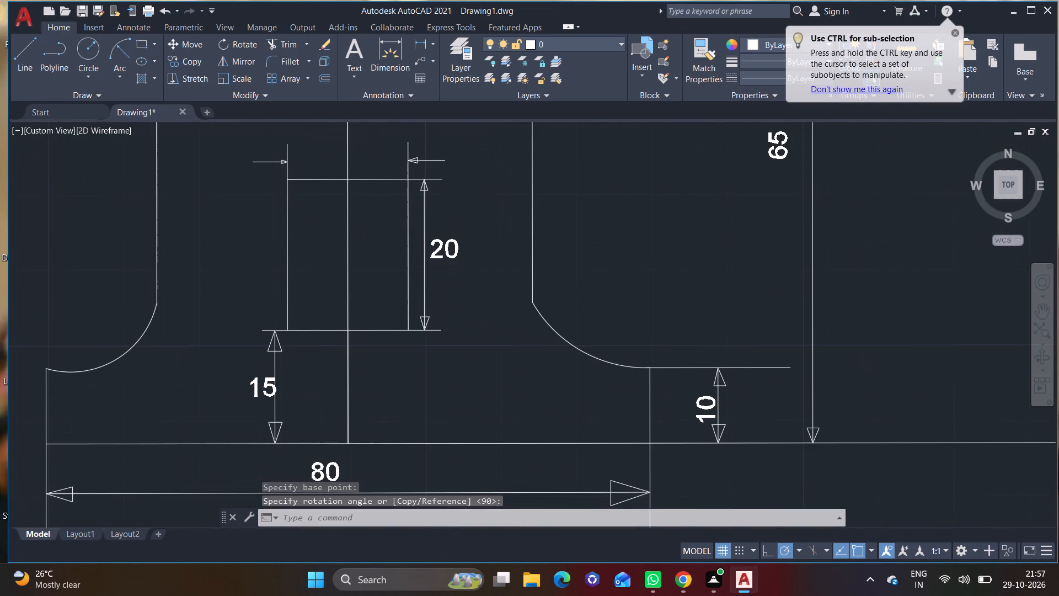
click(419, 210)
right_click(419, 210)
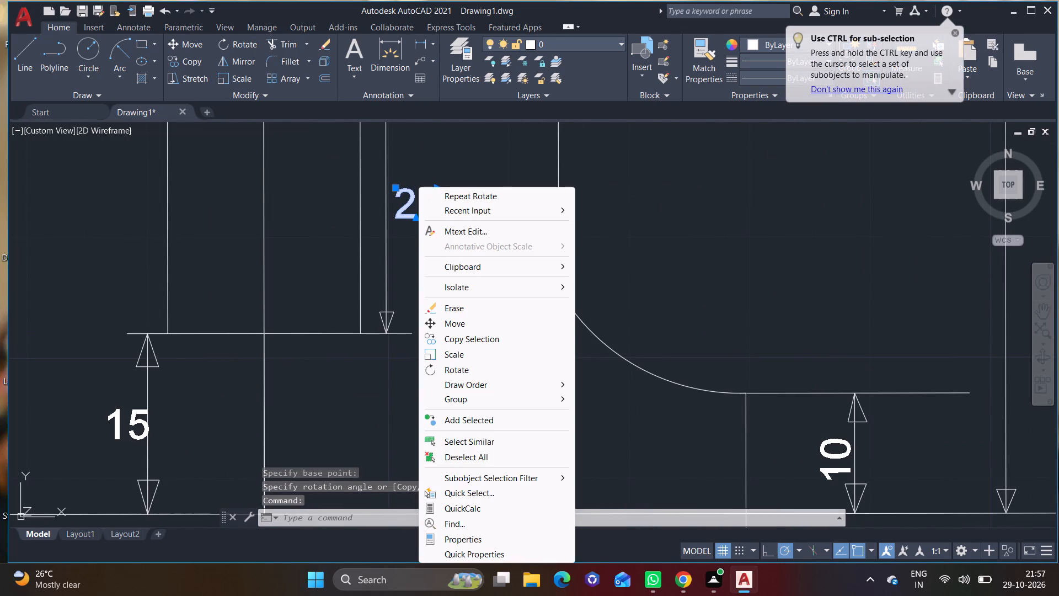
click(472, 365)
click(433, 213)
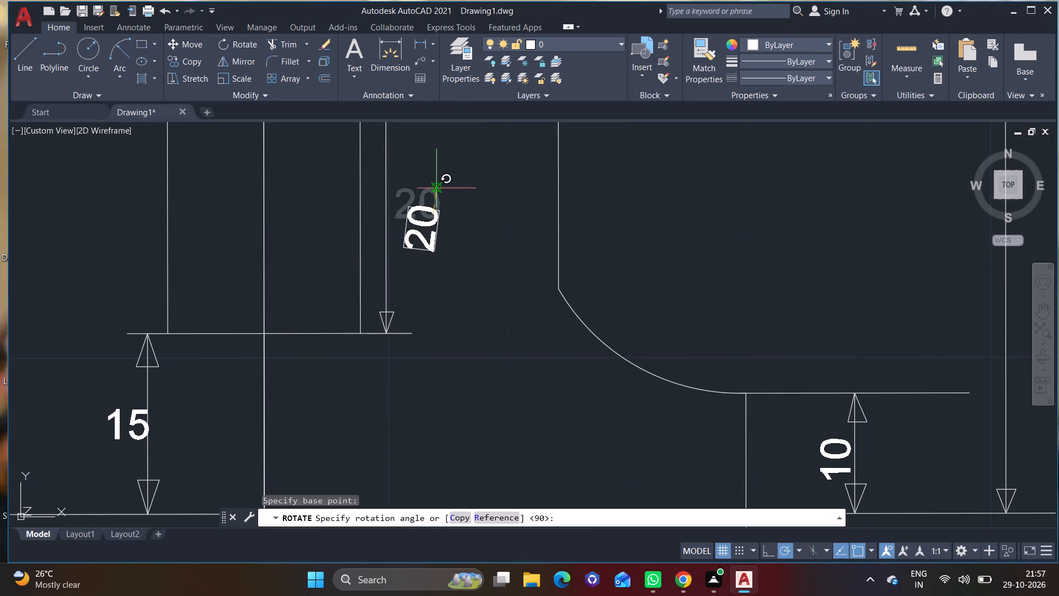
click(427, 176)
Move the 20 label closer to the middle of the rectangle's height dimension line.
middle_drag(440, 240, 450, 267)
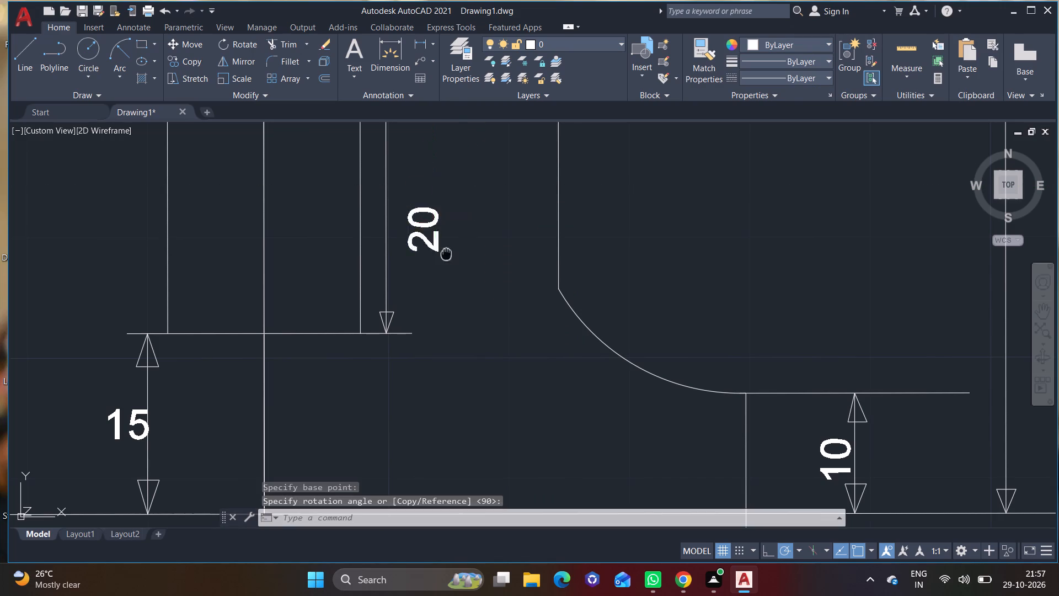
middle_drag(450, 267, 468, 307)
click(453, 289)
right_click(453, 289)
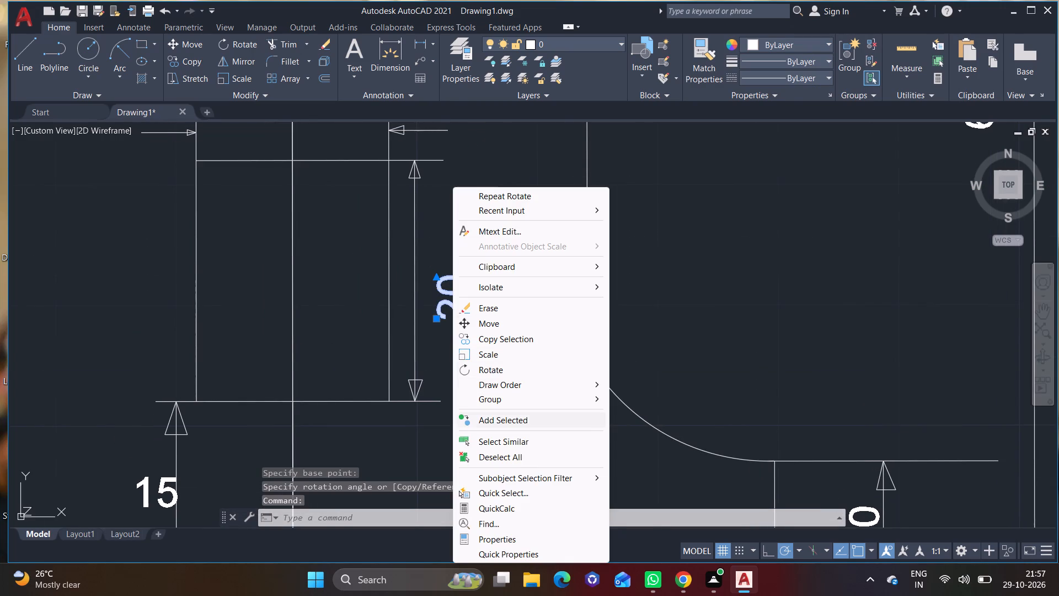
click(494, 324)
click(461, 311)
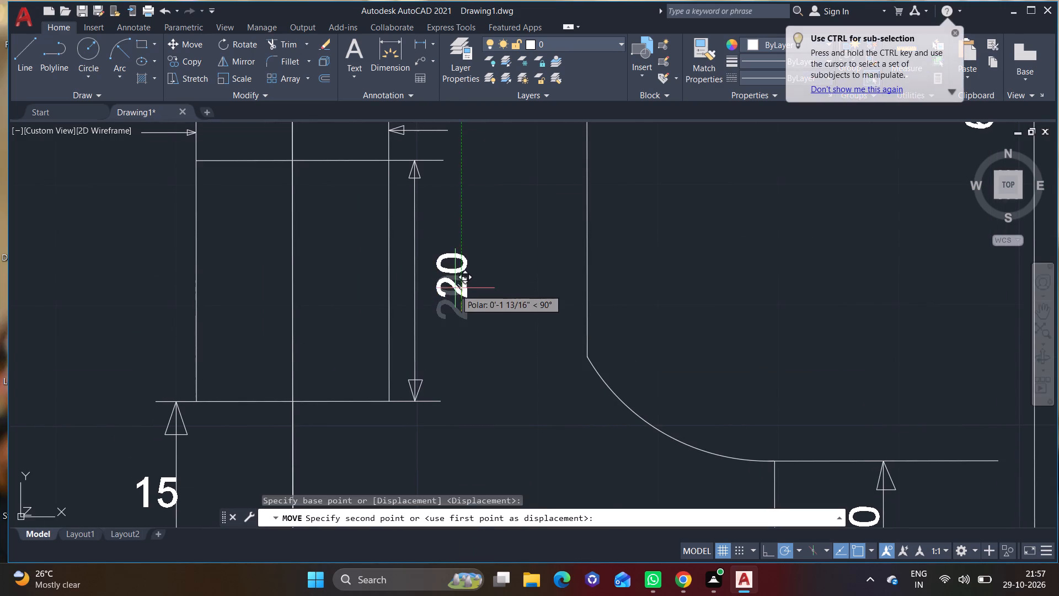
click(454, 288)
Rotate the 15 label below the rectangle by 90 degrees so it reads vertically.
scroll(465, 303, down, 1)
middle_drag(482, 326, 633, 228)
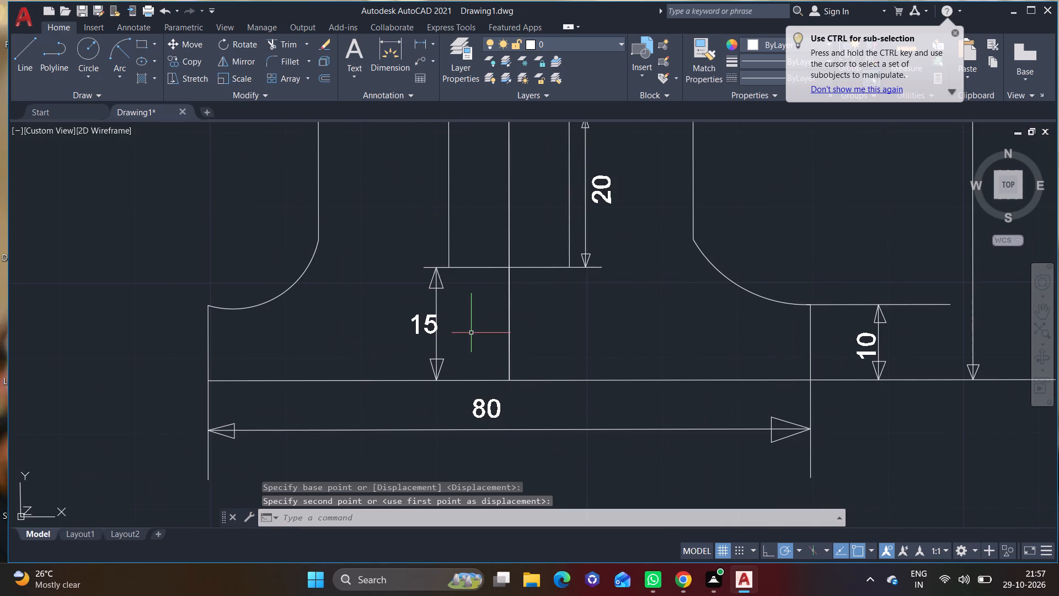
middle_drag(469, 334, 502, 281)
scroll(446, 285, up, 2)
click(450, 255)
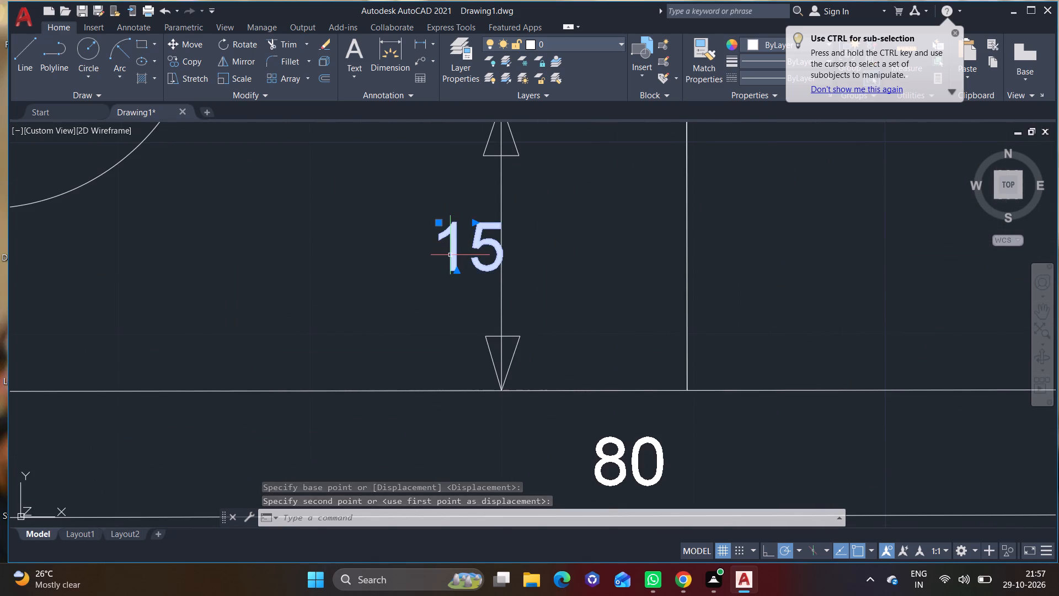
right_click(450, 255)
click(499, 375)
click(549, 302)
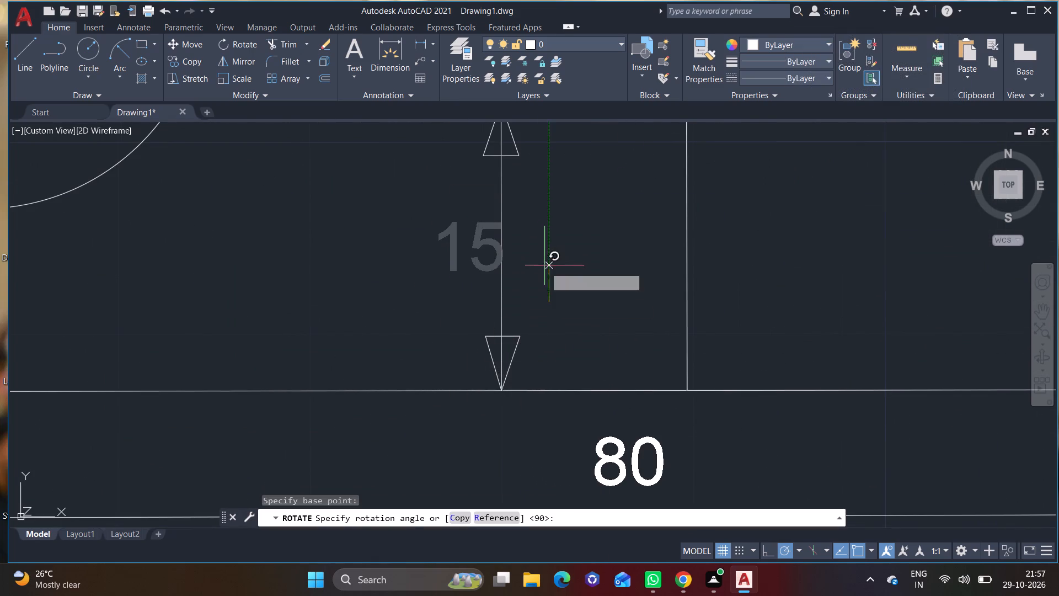
click(545, 260)
Move the 15 label just left of the middle of the vertical dimension line between base and rectangle.
click(483, 372)
right_click(483, 372)
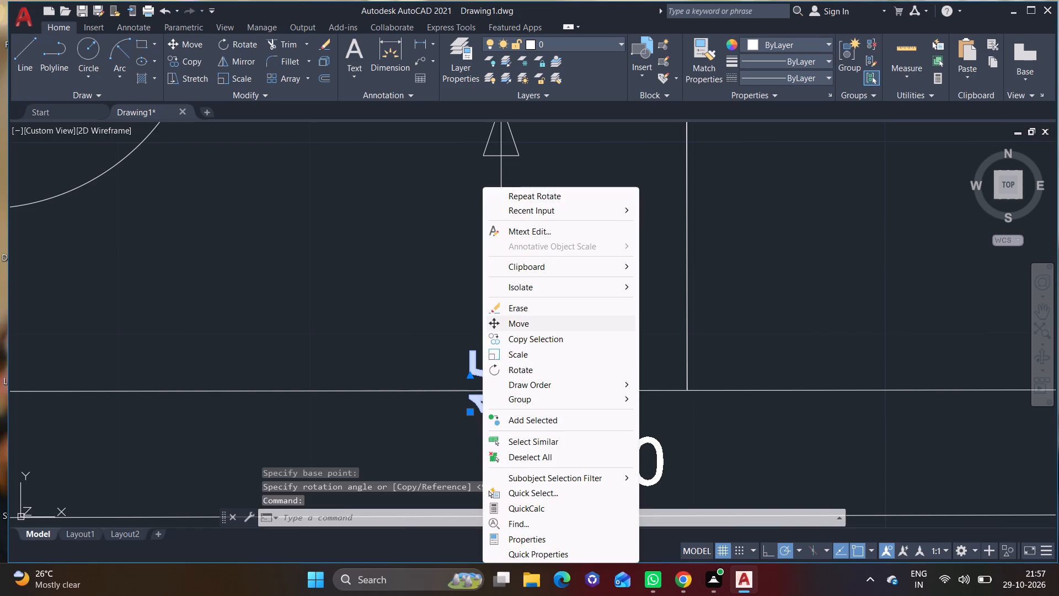
click(525, 326)
click(504, 378)
click(481, 250)
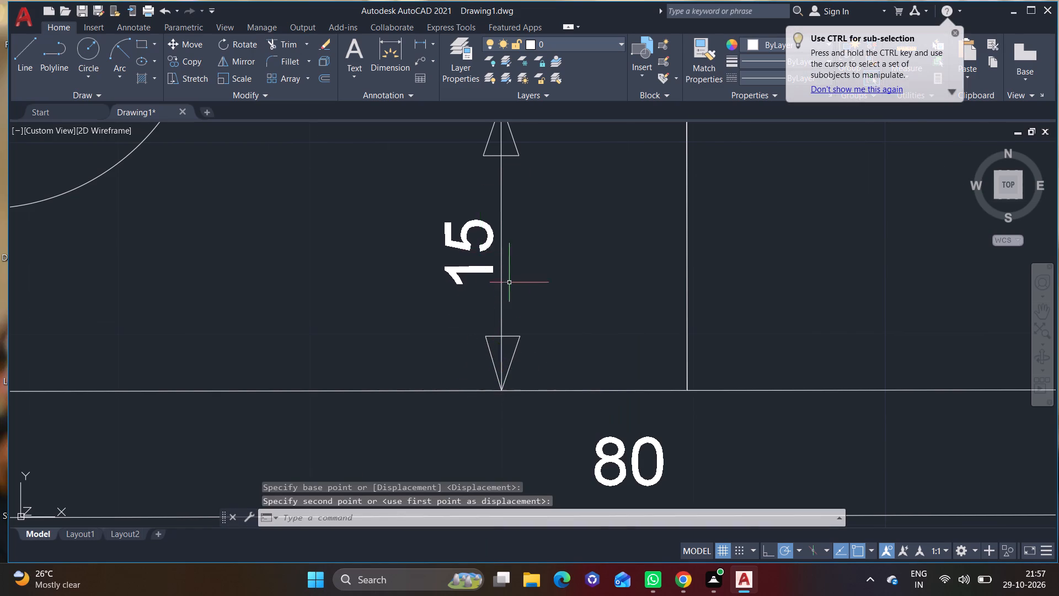
Move the 80 label down and right so it sits just above the middle of the base dimension line.
scroll(520, 301, down, 1)
middle_drag(547, 350, 433, 204)
scroll(514, 272, up, 1)
click(468, 259)
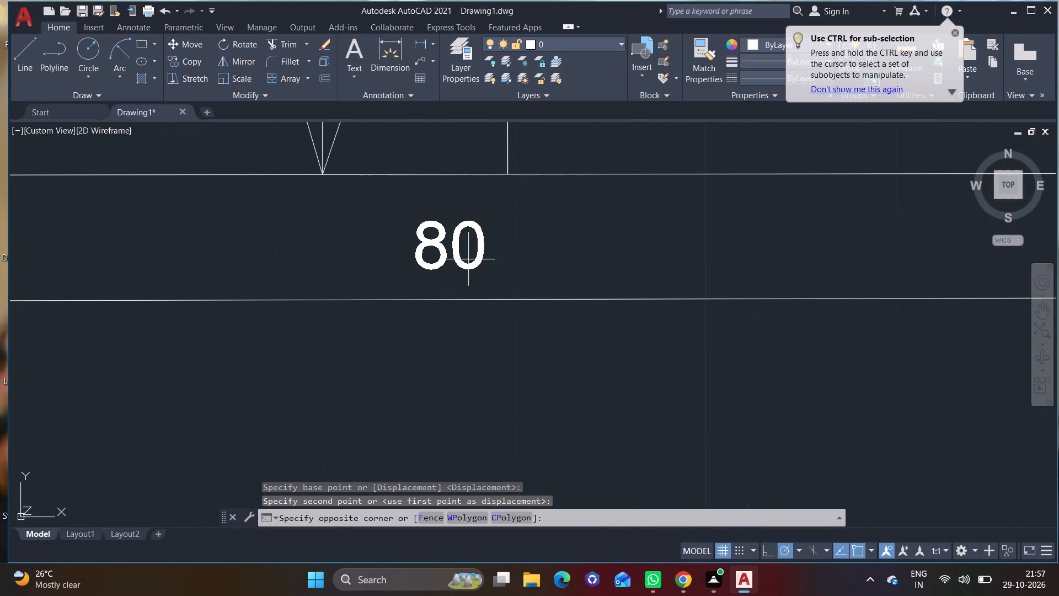
click(453, 254)
right_click(454, 253)
click(509, 324)
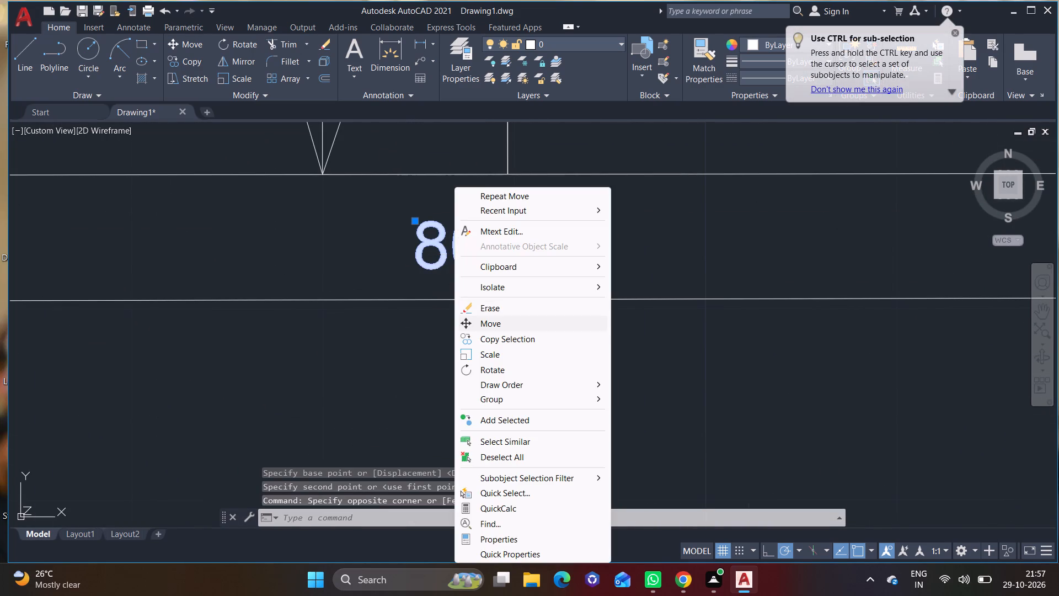
click(450, 260)
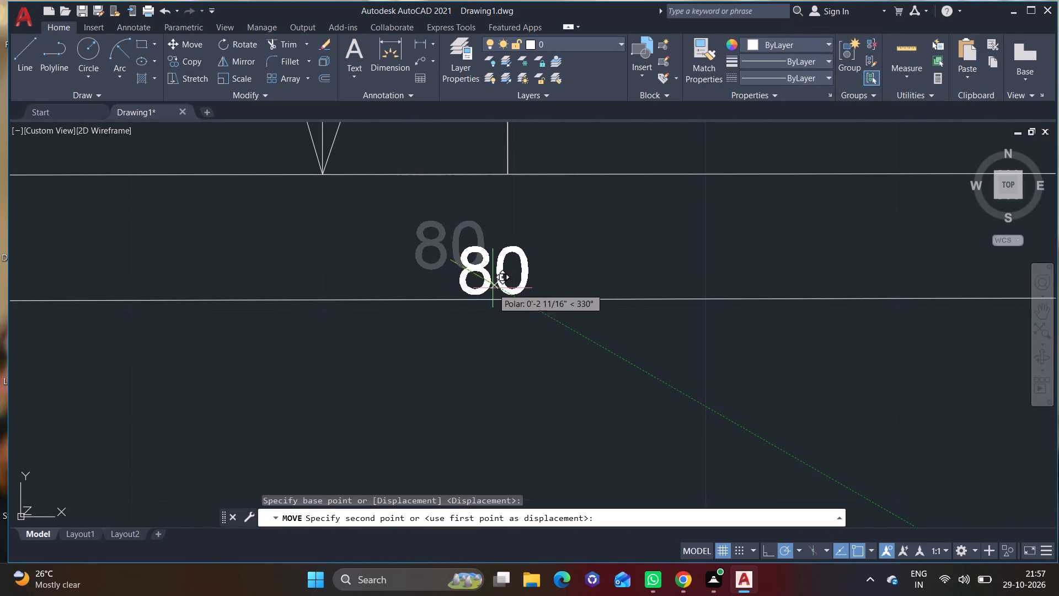
click(493, 288)
scroll(449, 307, down, 3)
middle_drag(428, 323, 438, 385)
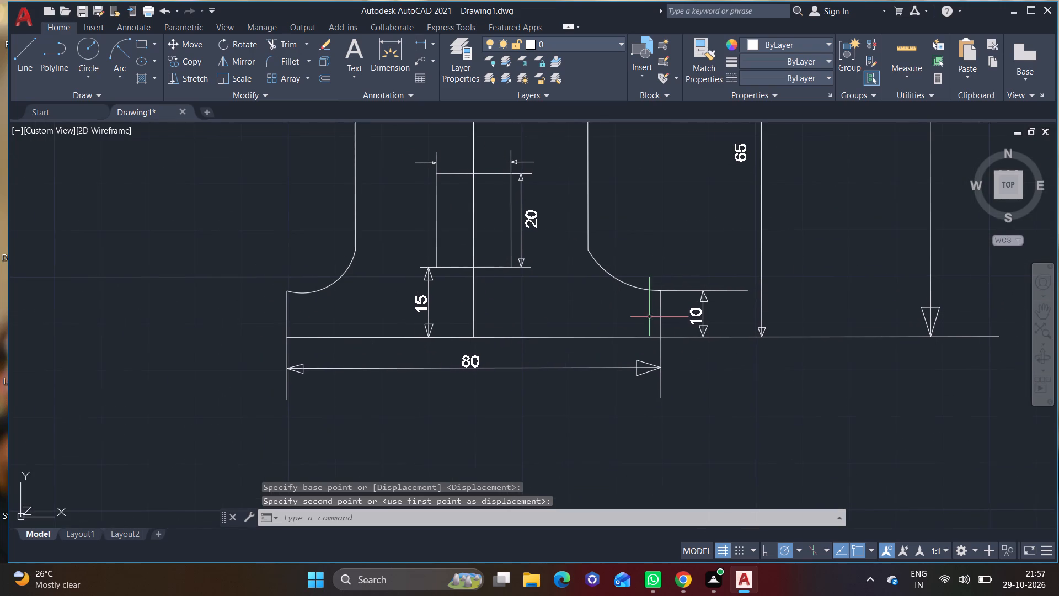
Rotate the 28 label by 90 degrees so it reads vertically.
middle_drag(637, 298, 623, 456)
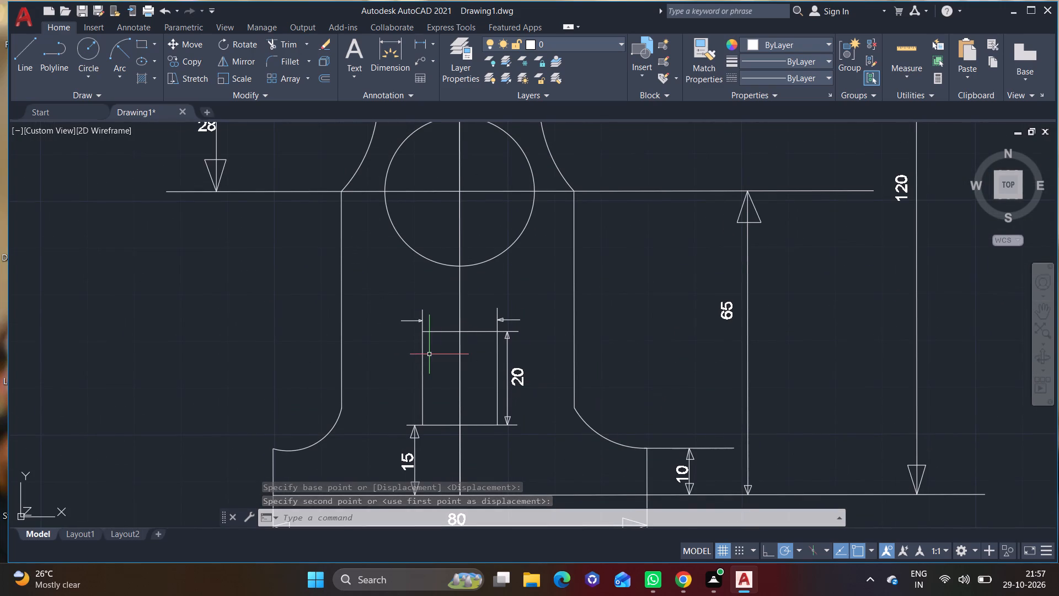
scroll(429, 354, up, 1)
middle_drag(432, 358, 585, 407)
scroll(447, 371, down, 1)
scroll(386, 306, down, 1)
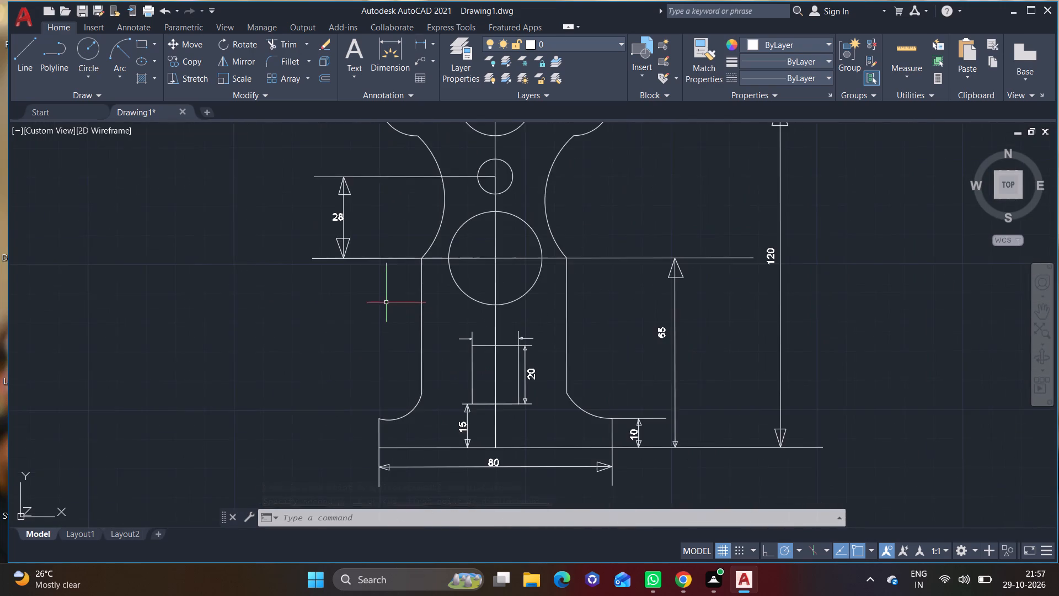
middle_drag(386, 301, 442, 427)
scroll(391, 329, up, 3)
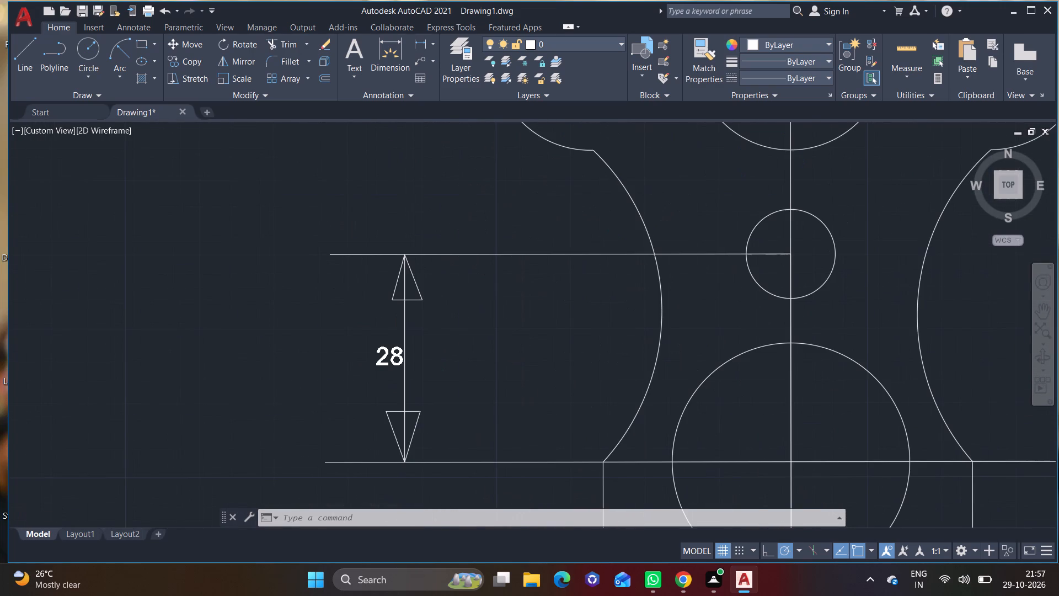
click(376, 366)
right_click(376, 366)
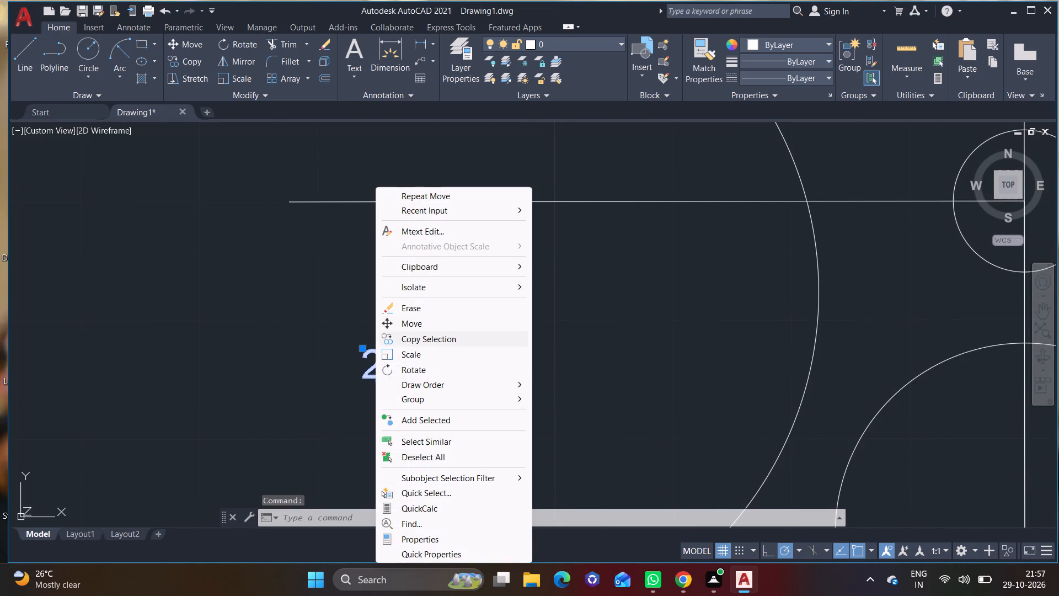
click(418, 374)
click(392, 348)
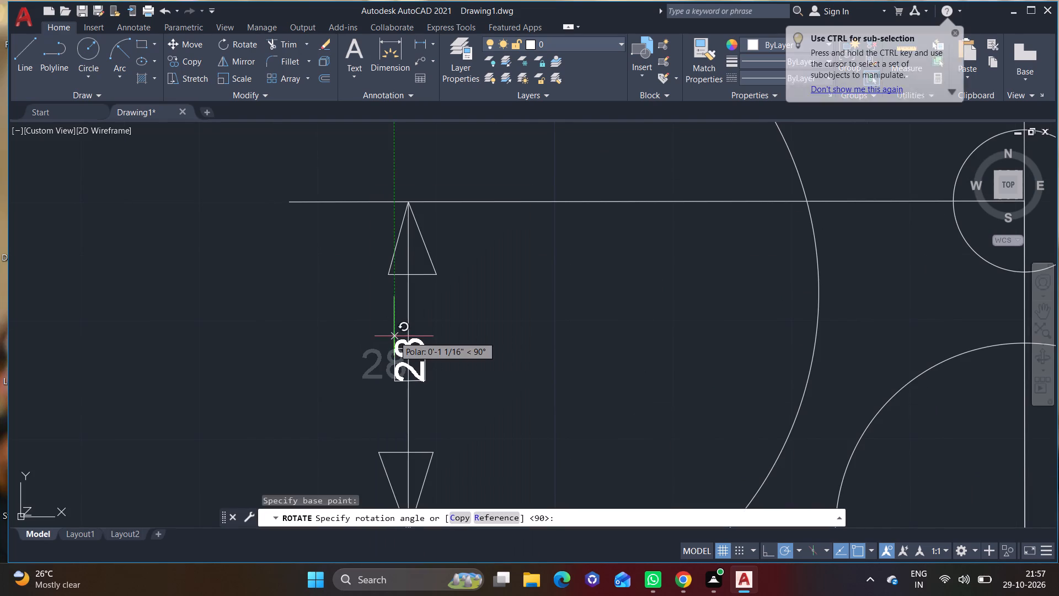
click(394, 336)
Move the rotated 28 label just left of the middle of its vertical dimension line.
click(417, 354)
right_click(417, 354)
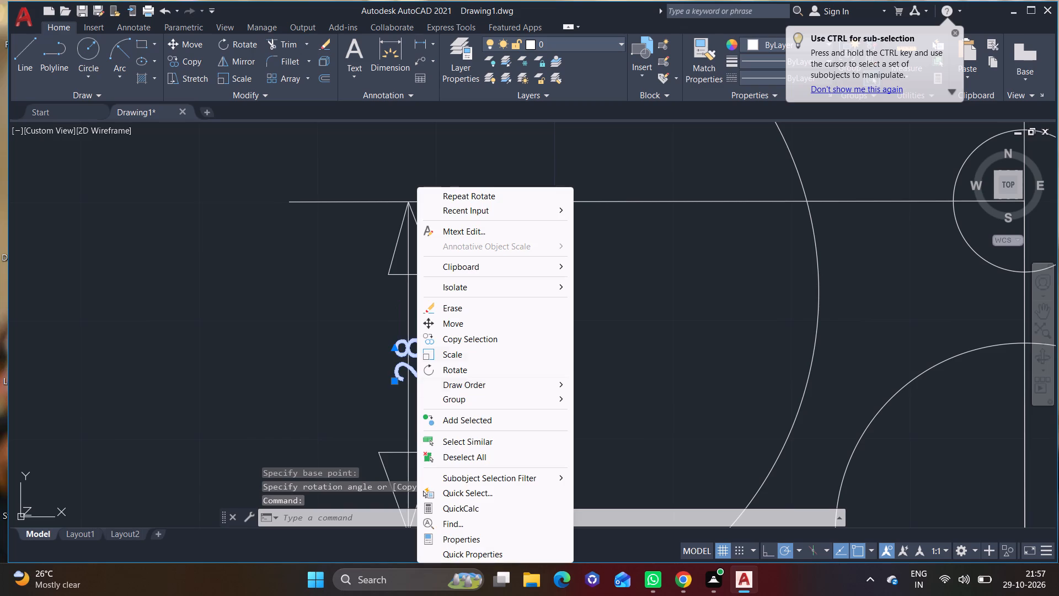
click(465, 329)
click(409, 353)
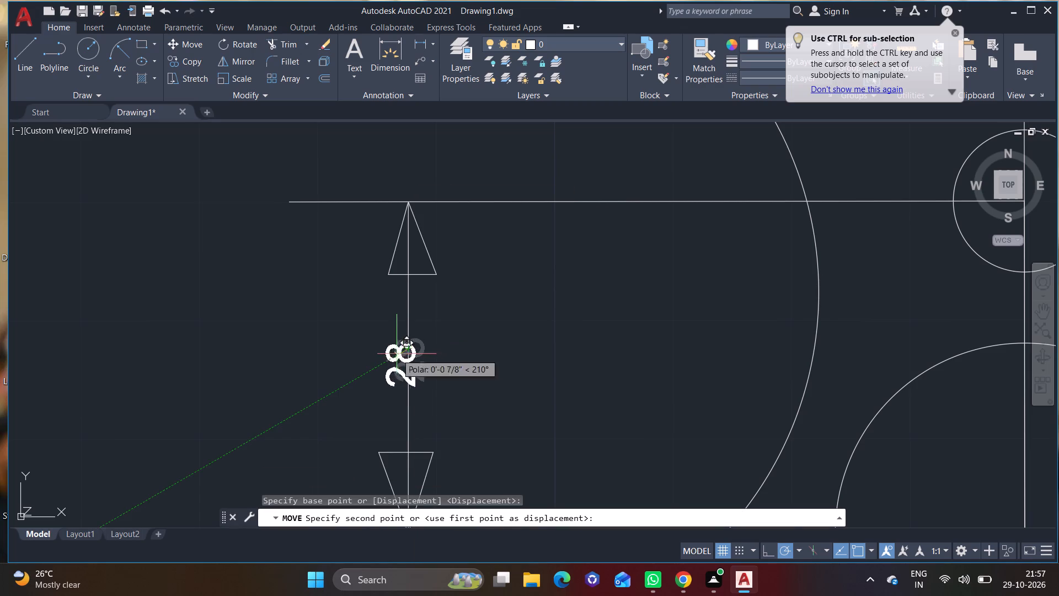
click(384, 348)
scroll(456, 343, down, 4)
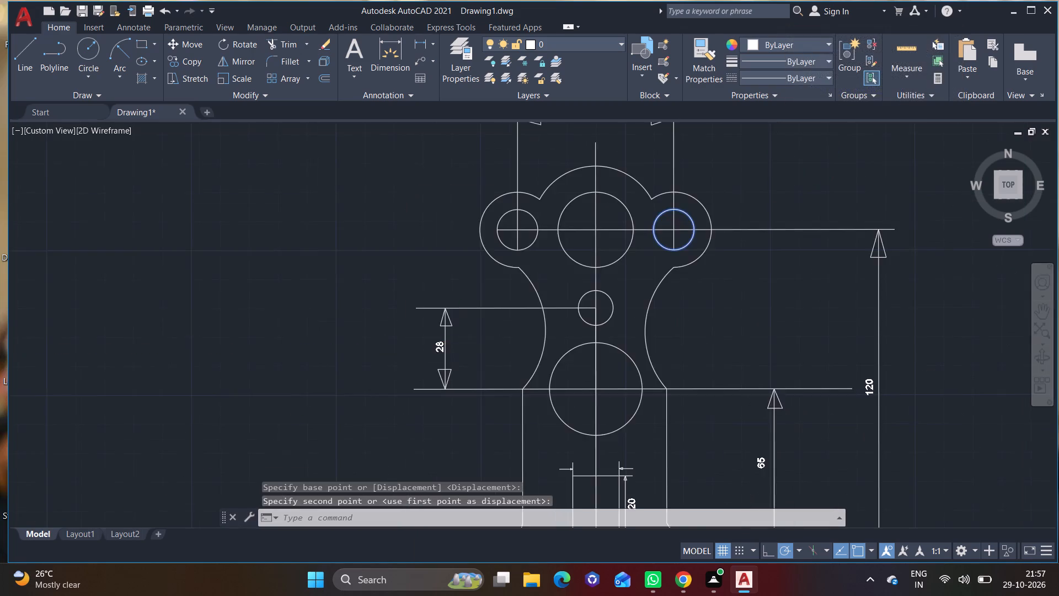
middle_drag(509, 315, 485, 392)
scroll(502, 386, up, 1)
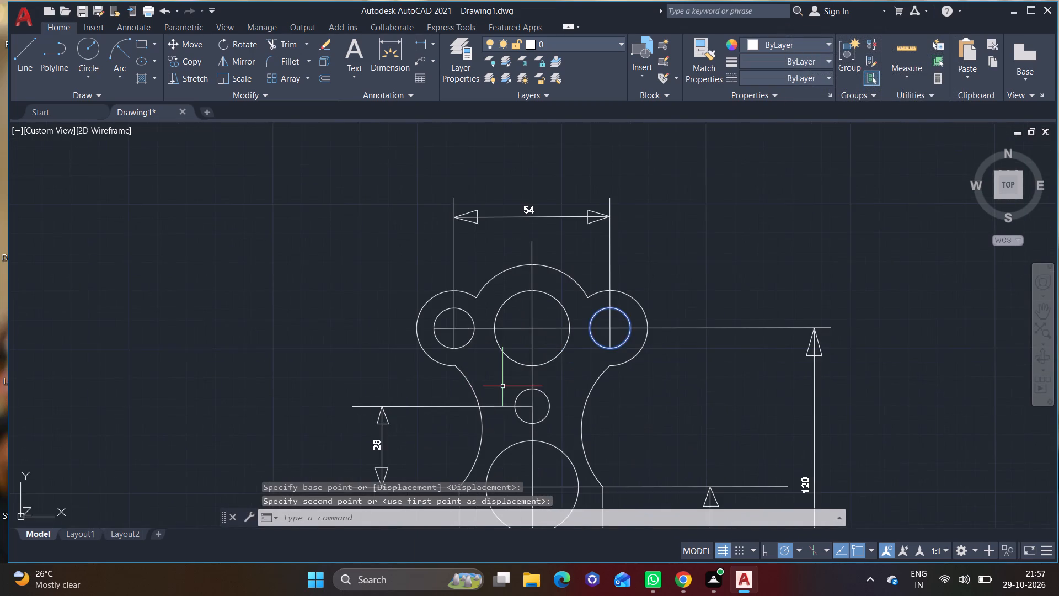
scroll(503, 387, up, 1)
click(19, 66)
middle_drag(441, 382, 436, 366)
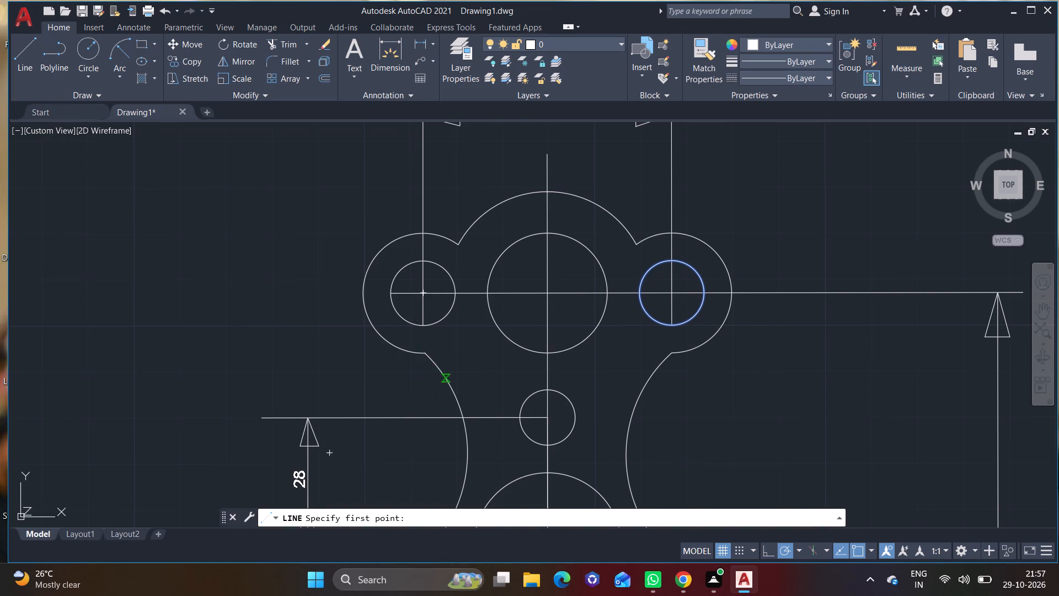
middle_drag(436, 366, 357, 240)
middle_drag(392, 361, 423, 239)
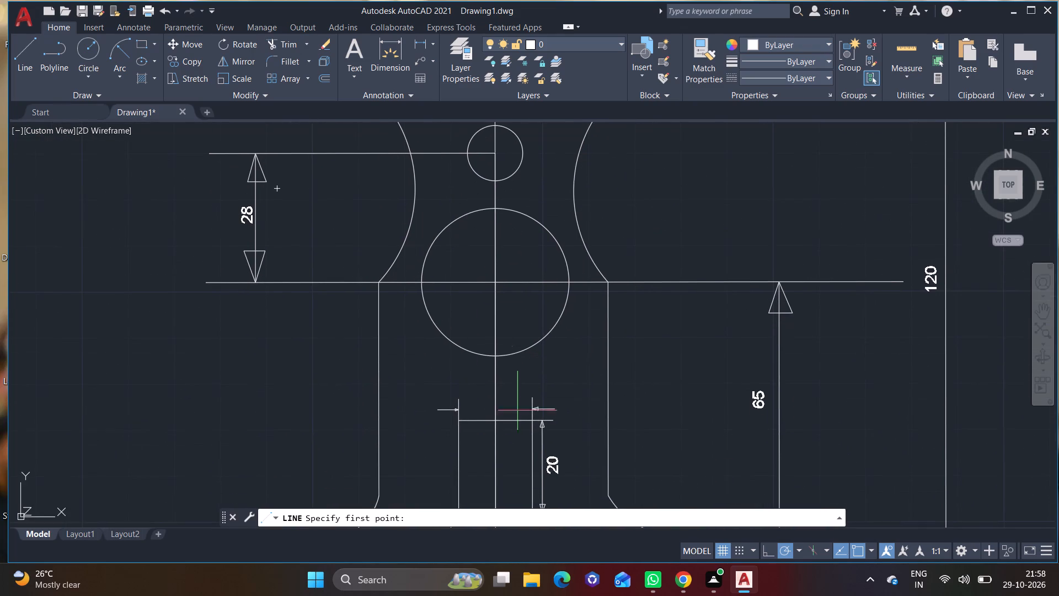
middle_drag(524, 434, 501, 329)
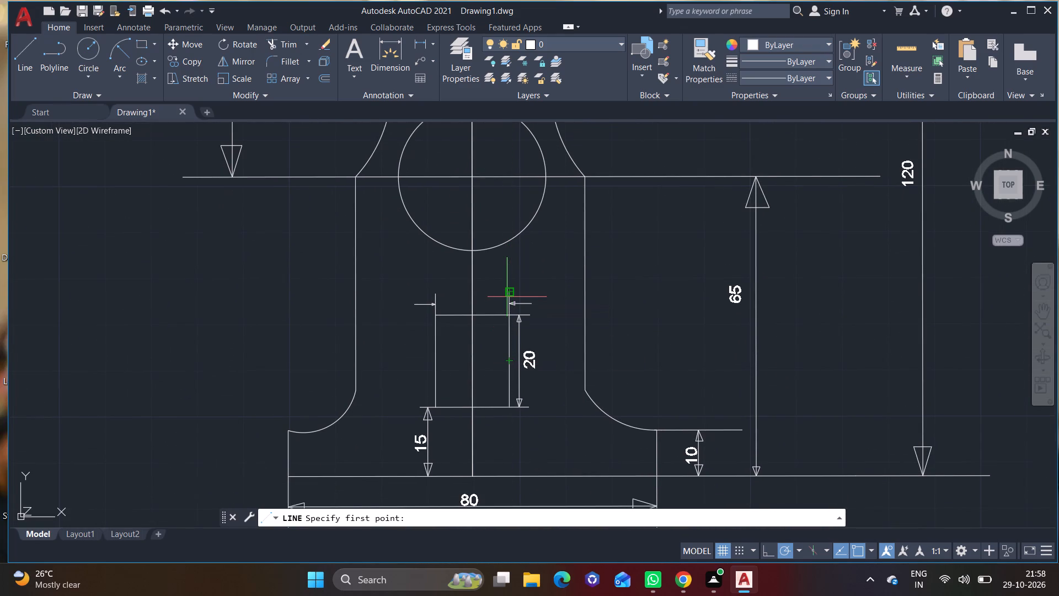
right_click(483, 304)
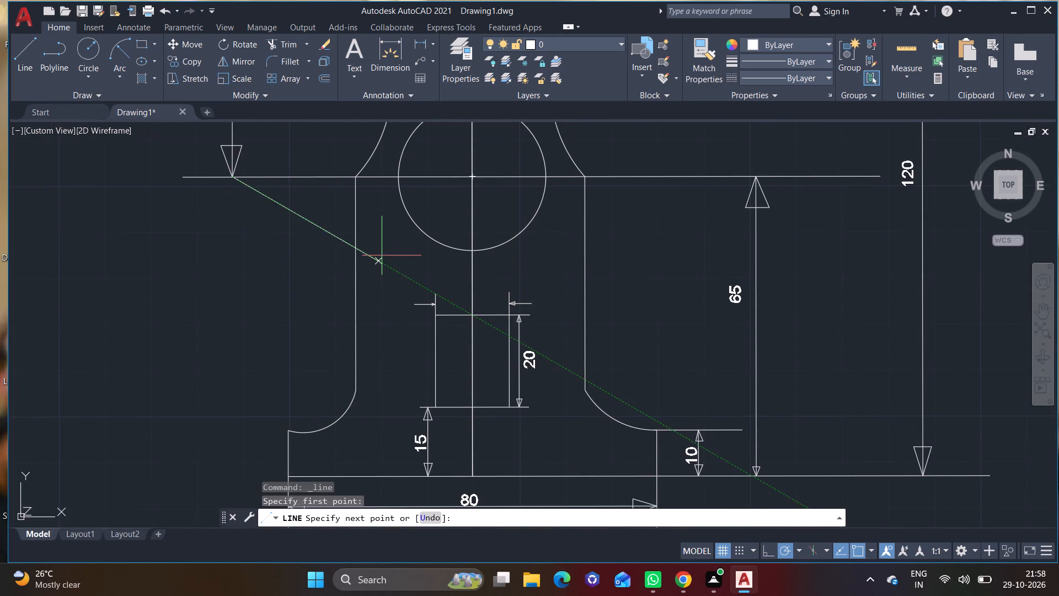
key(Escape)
Draw a leader from the lower large circle's upper-right edge, sloping up past the right concave arc and ending in a horizontal segment.
click(17, 58)
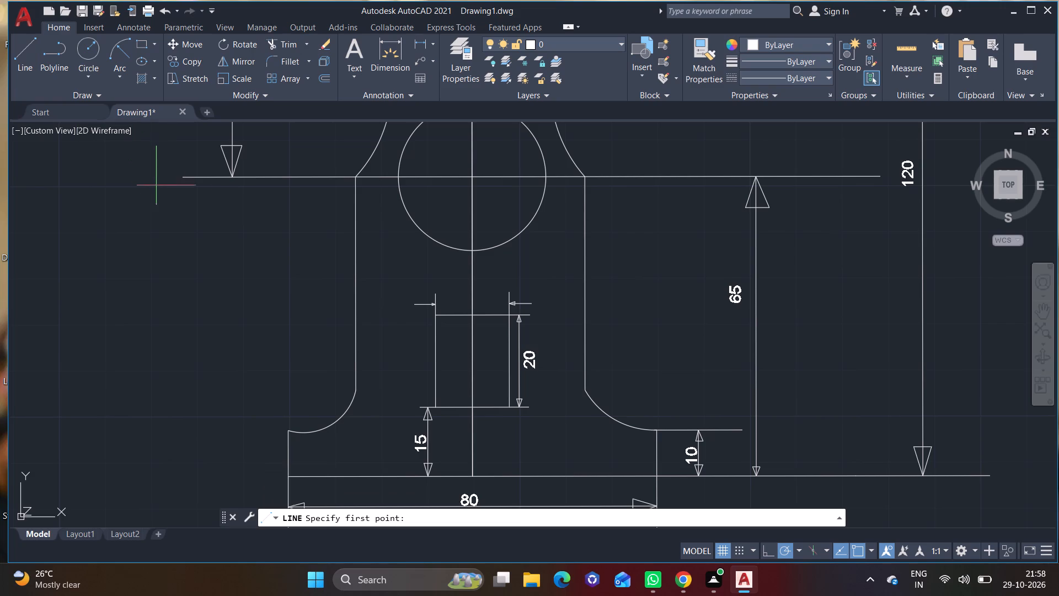
middle_drag(202, 189, 92, 434)
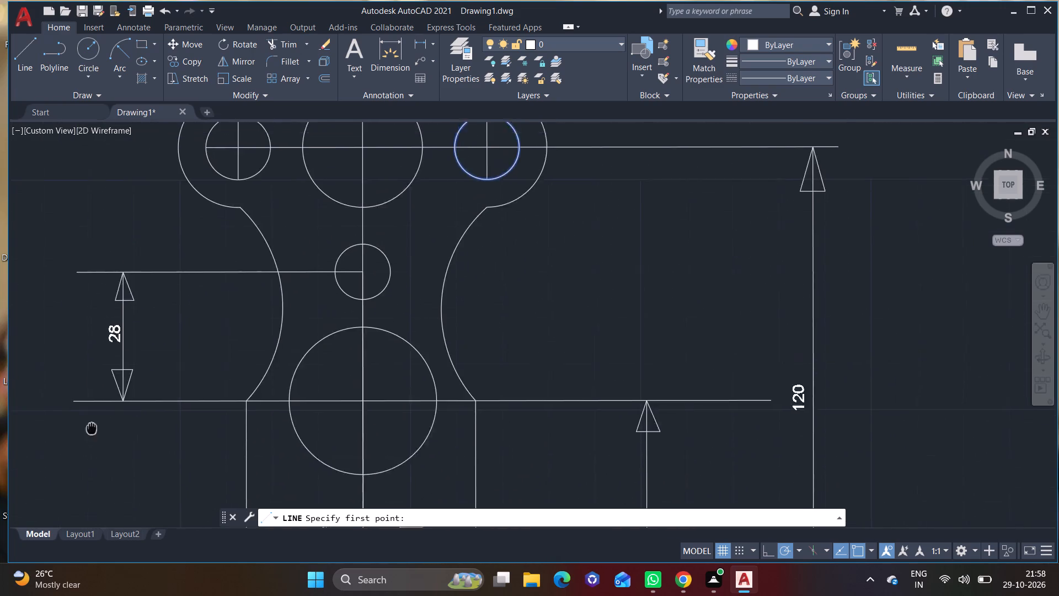
middle_drag(92, 434, 92, 435)
click(424, 386)
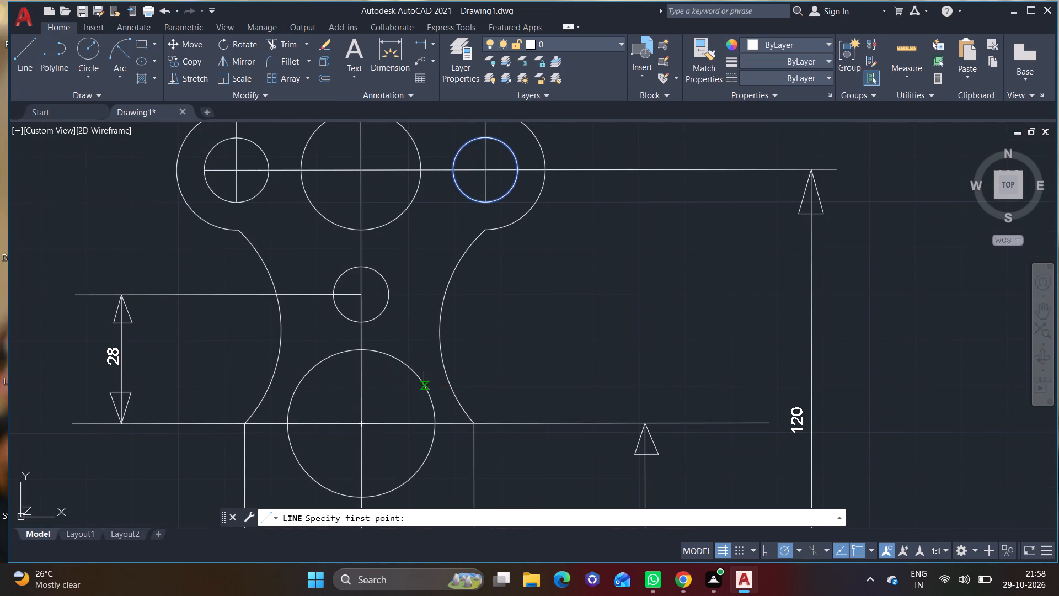
click(483, 345)
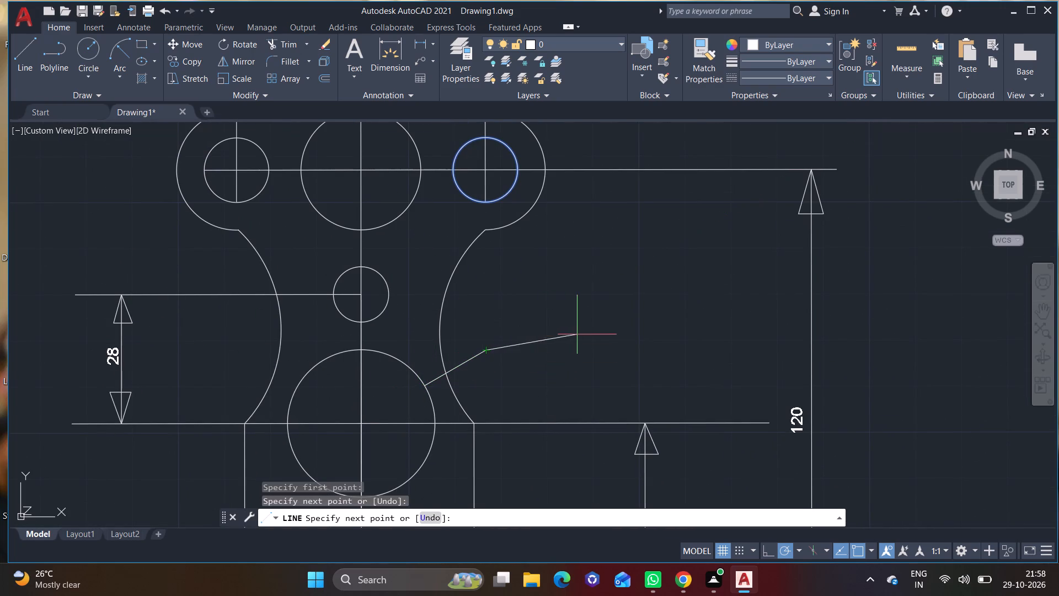
click(602, 351)
right_click(602, 351)
click(632, 359)
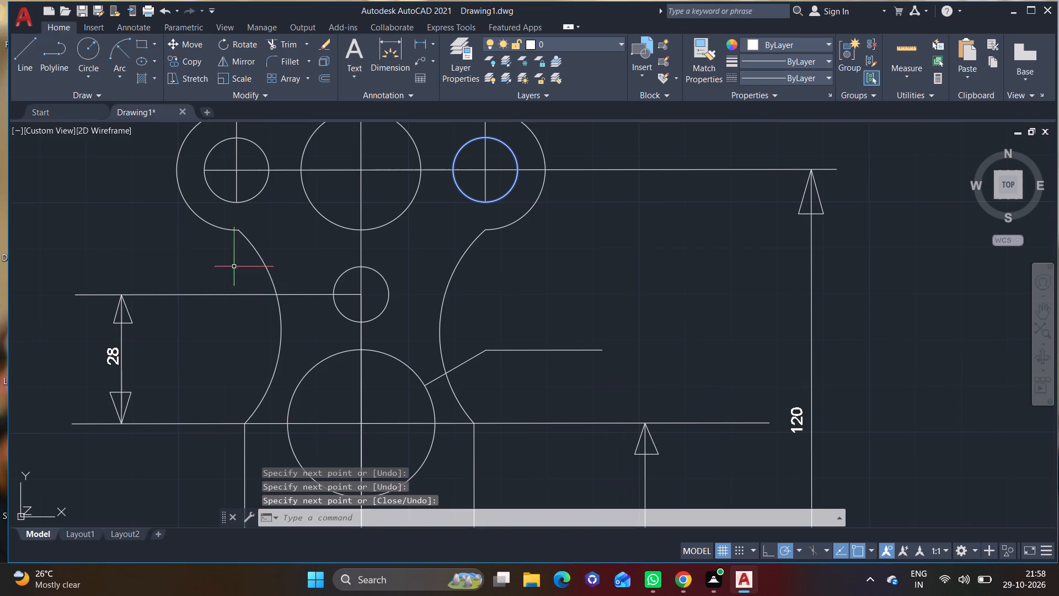
Draw a small triangular arrowhead with lines where the leader touches the lower large circle.
click(26, 58)
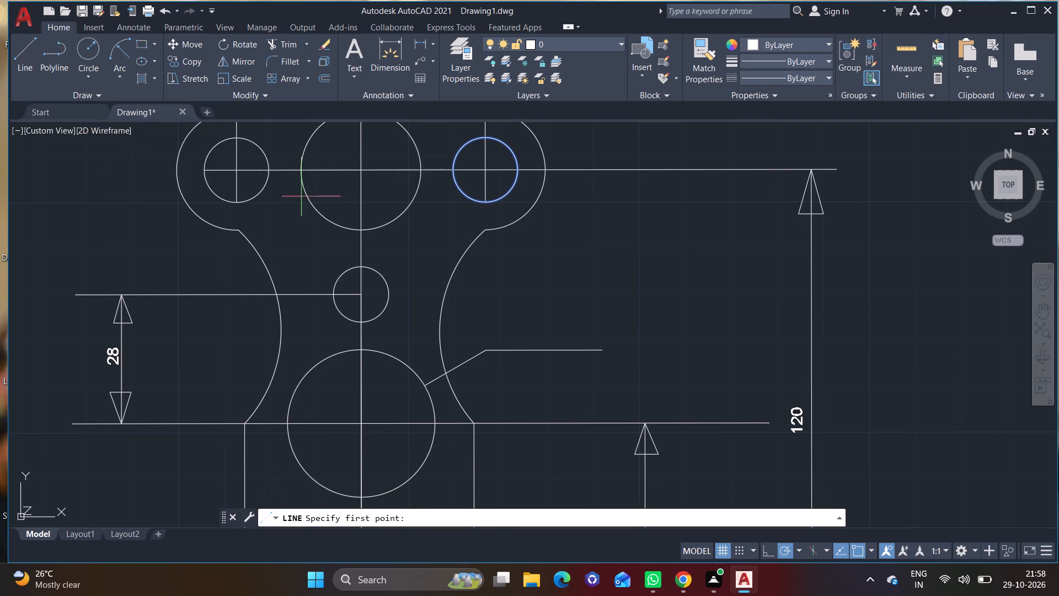
scroll(444, 390, up, 5)
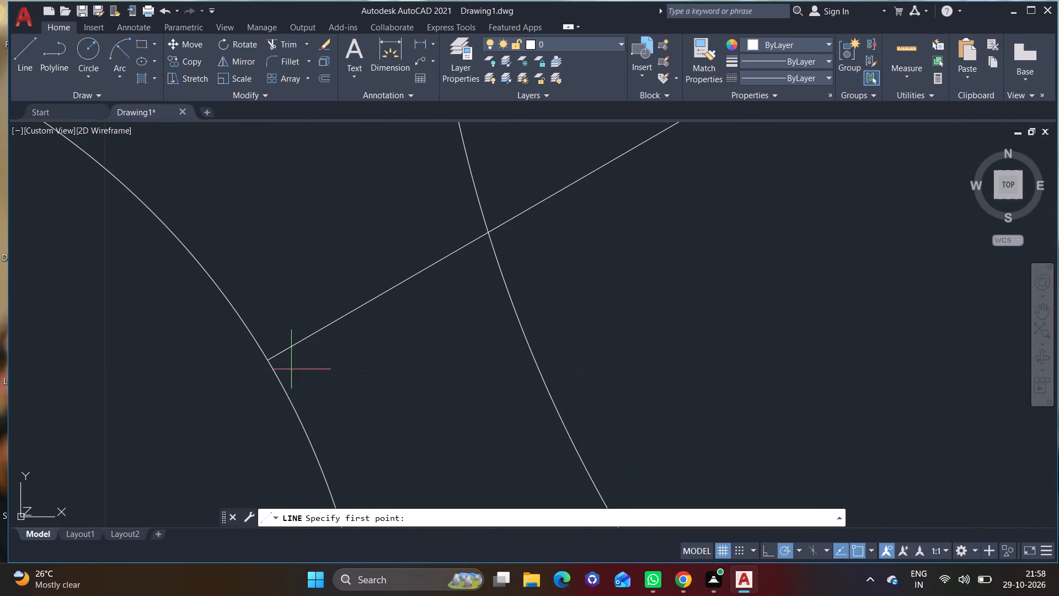
click(271, 361)
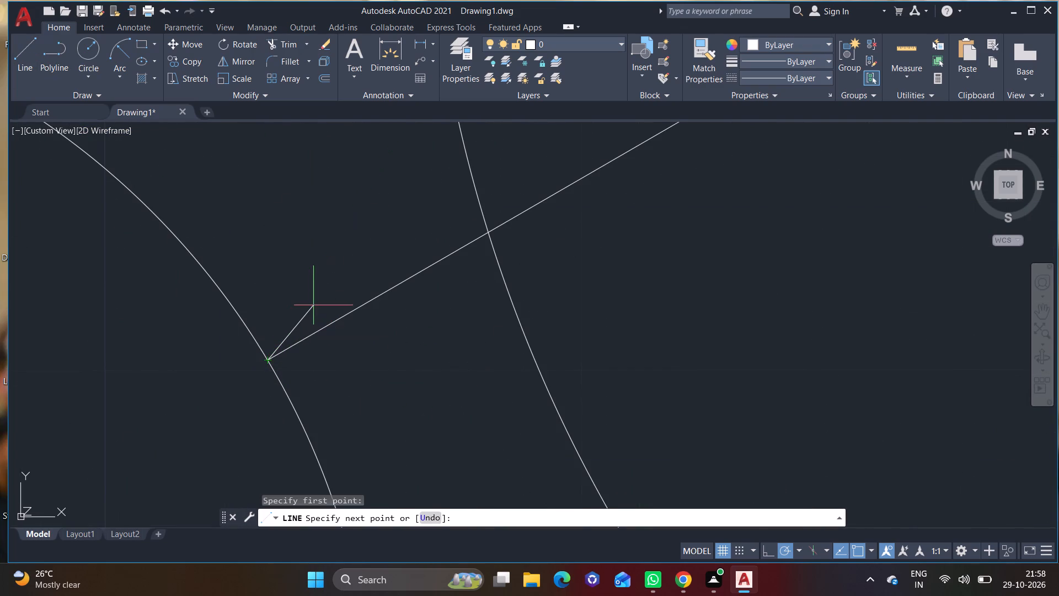
click(314, 304)
click(341, 343)
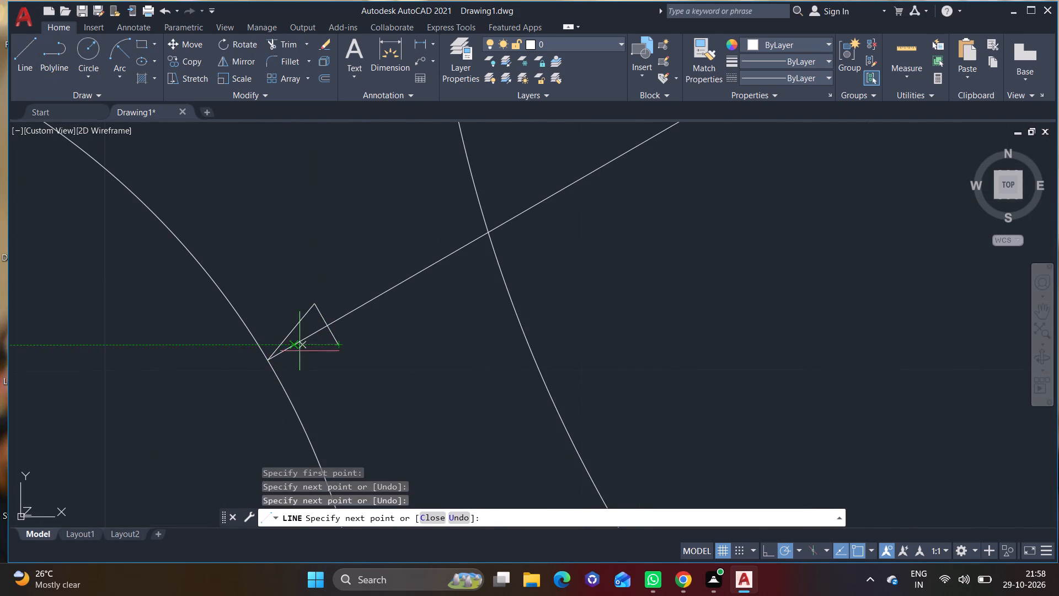
click(269, 363)
right_click(268, 363)
click(311, 370)
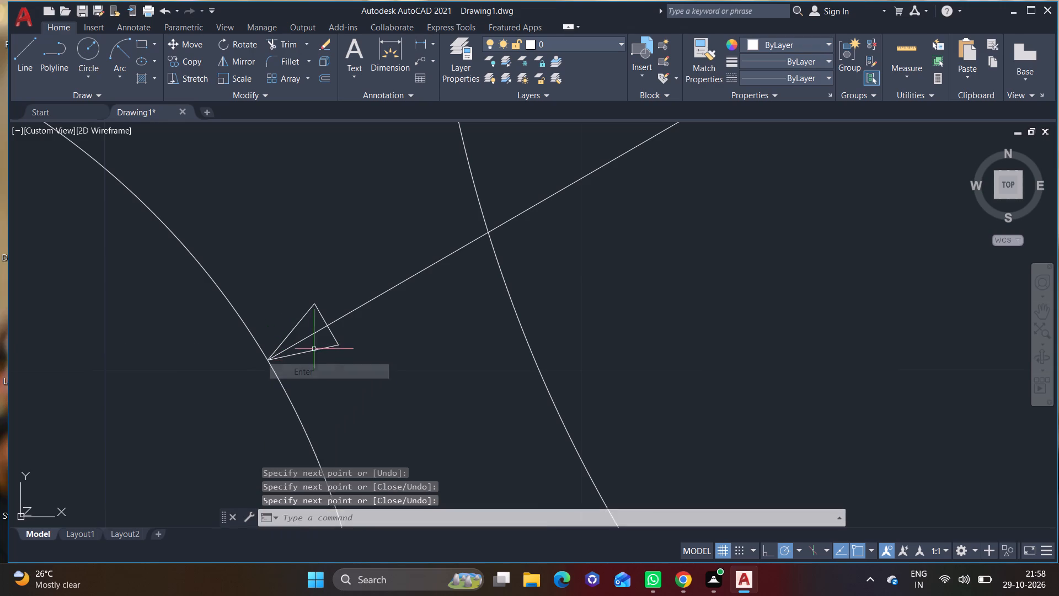
Draw a leader line from the upper part of the right concave arc, sloping slightly down to the right, outside the figure.
scroll(314, 349, down, 3)
middle_drag(367, 342, 457, 432)
click(17, 68)
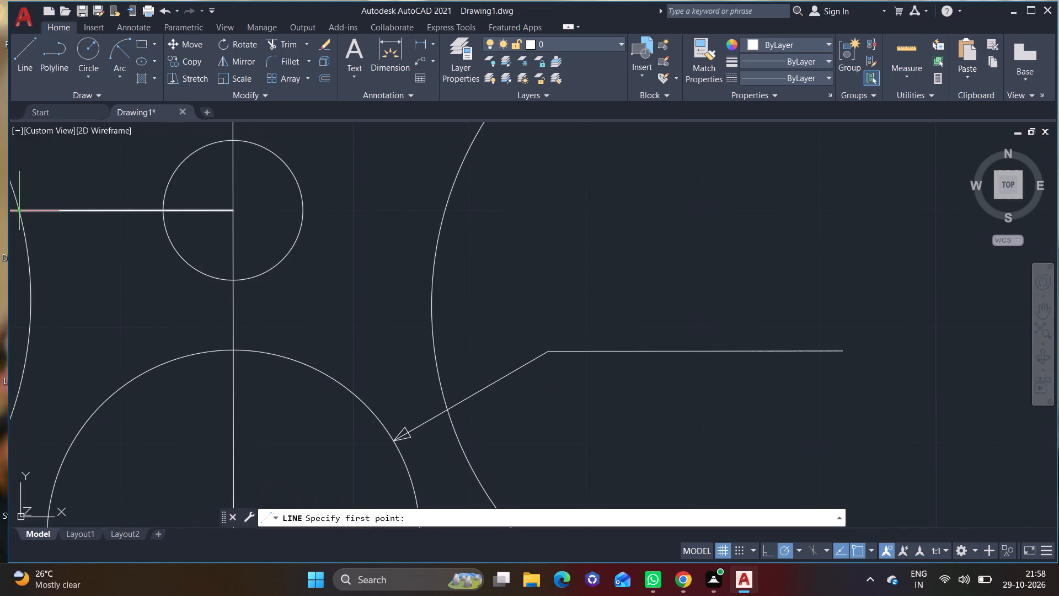
scroll(399, 263, down, 1)
middle_drag(399, 264, 376, 296)
click(418, 237)
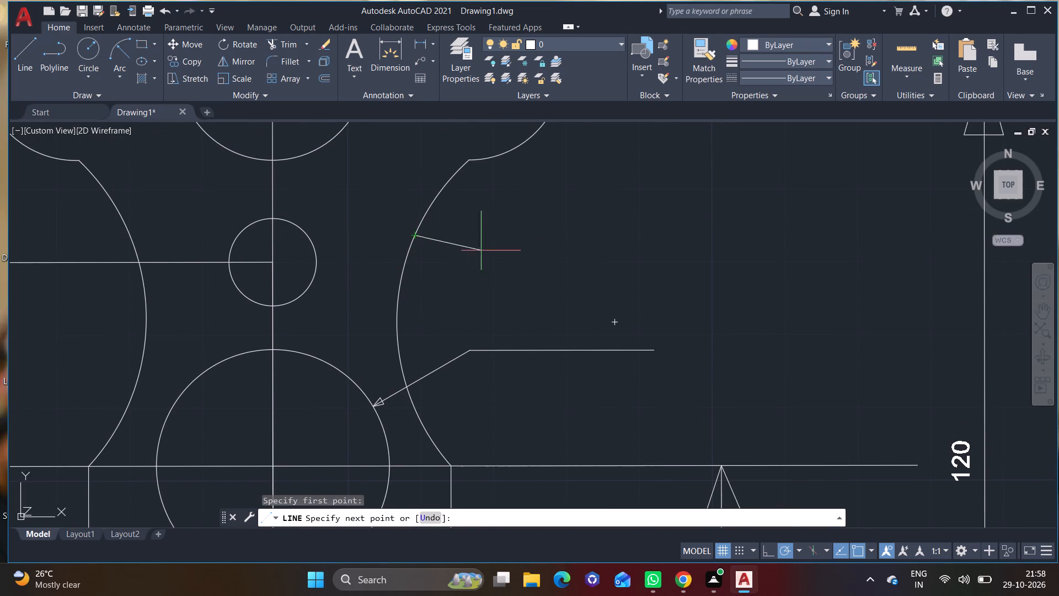
click(538, 267)
right_click(542, 265)
click(568, 273)
Draw a triangular arrowhead with lines where the new leader touches the right concave arc.
click(11, 62)
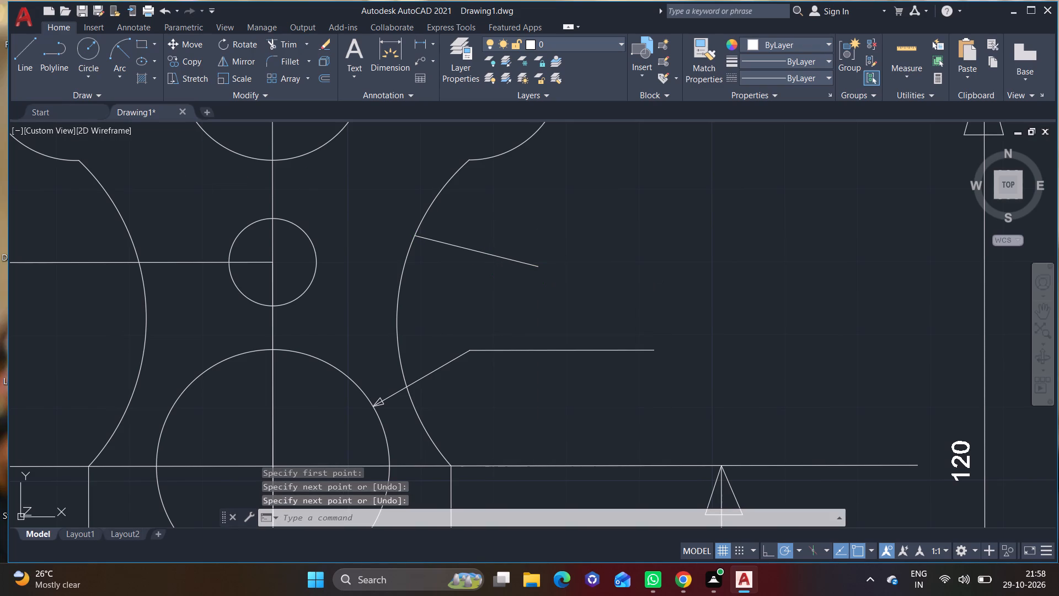
scroll(424, 227, up, 2)
click(4, 55)
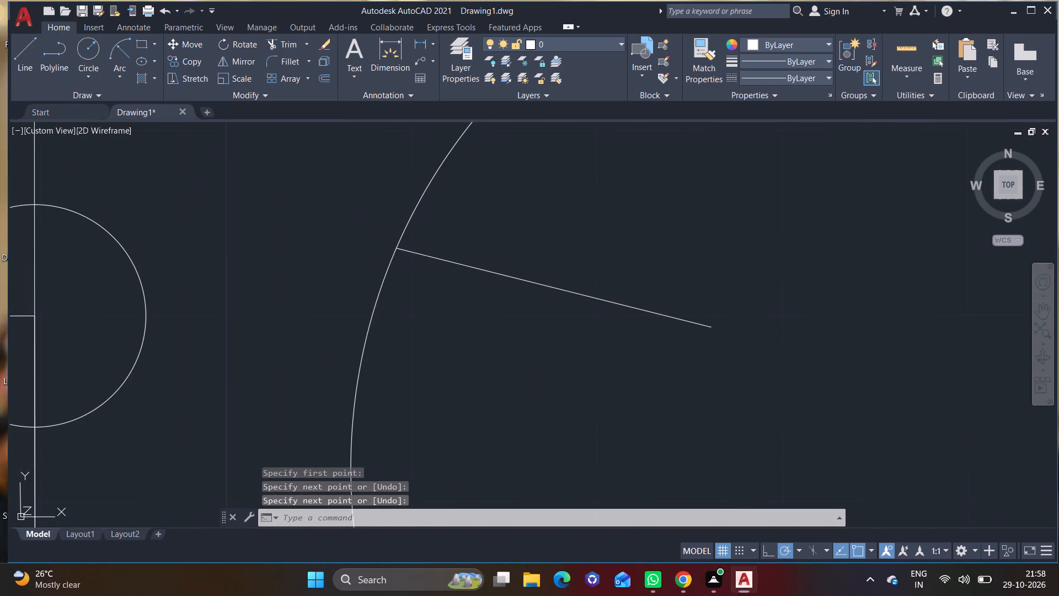
click(31, 67)
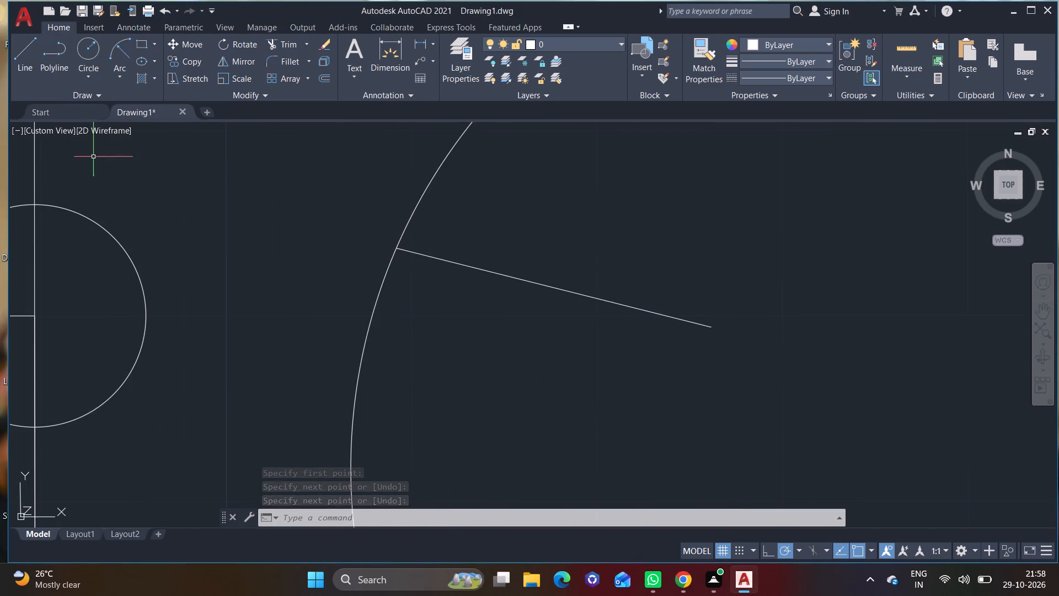
click(28, 64)
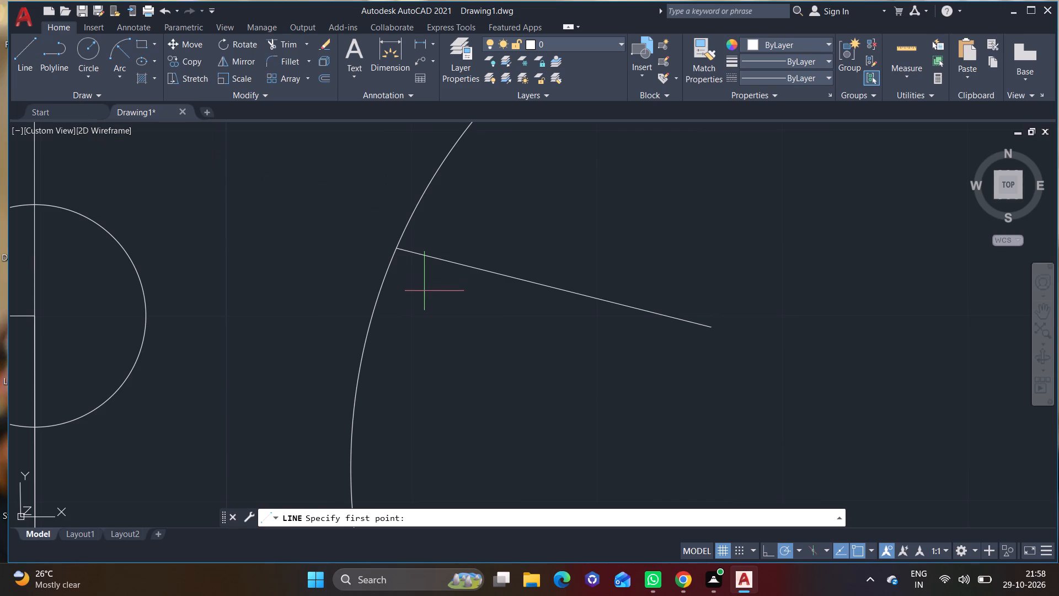
click(427, 296)
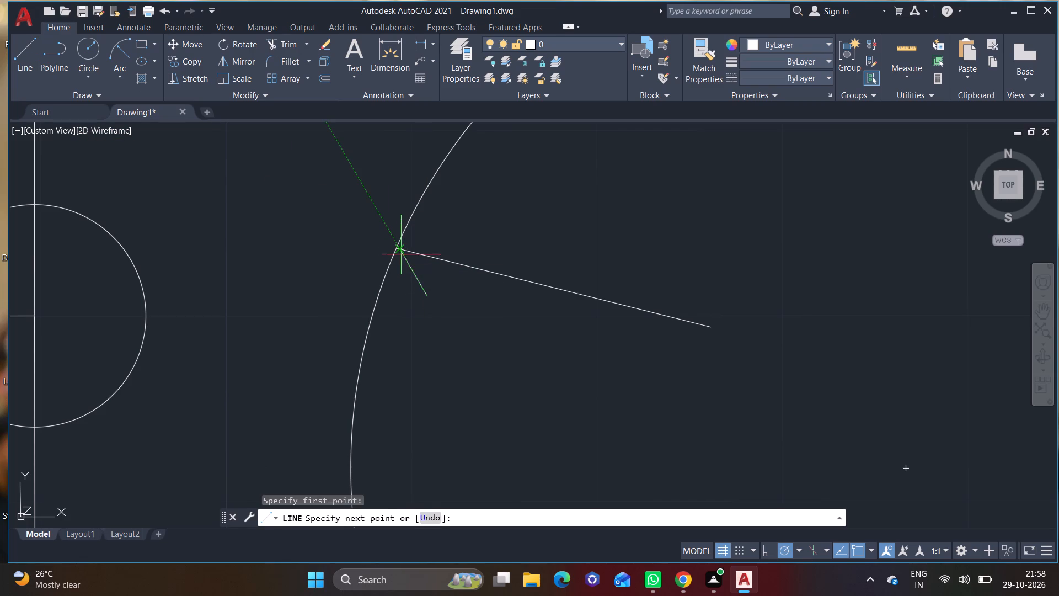
click(394, 242)
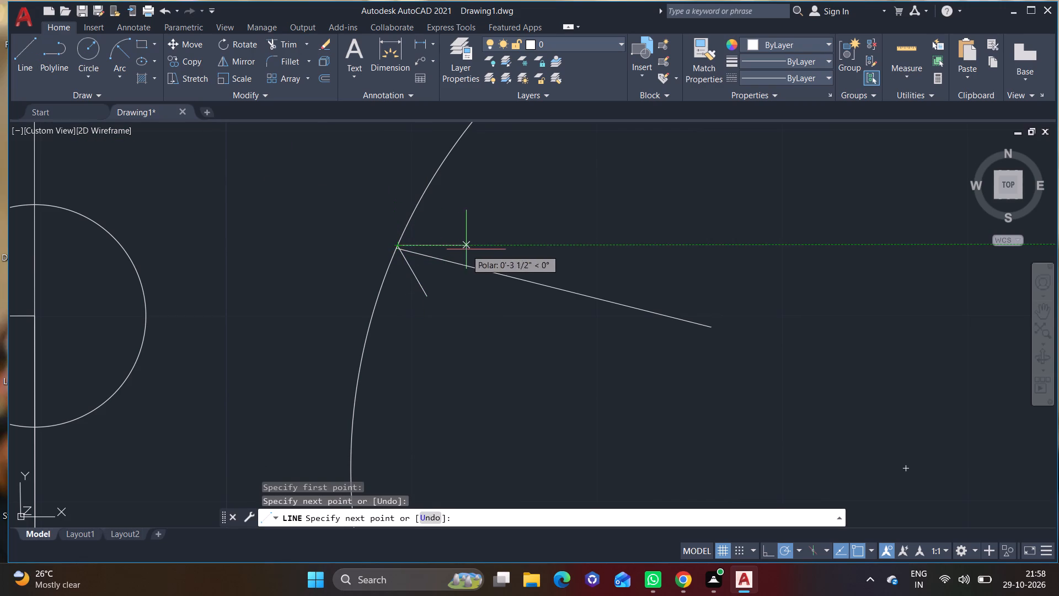
click(468, 251)
click(428, 296)
right_click(428, 296)
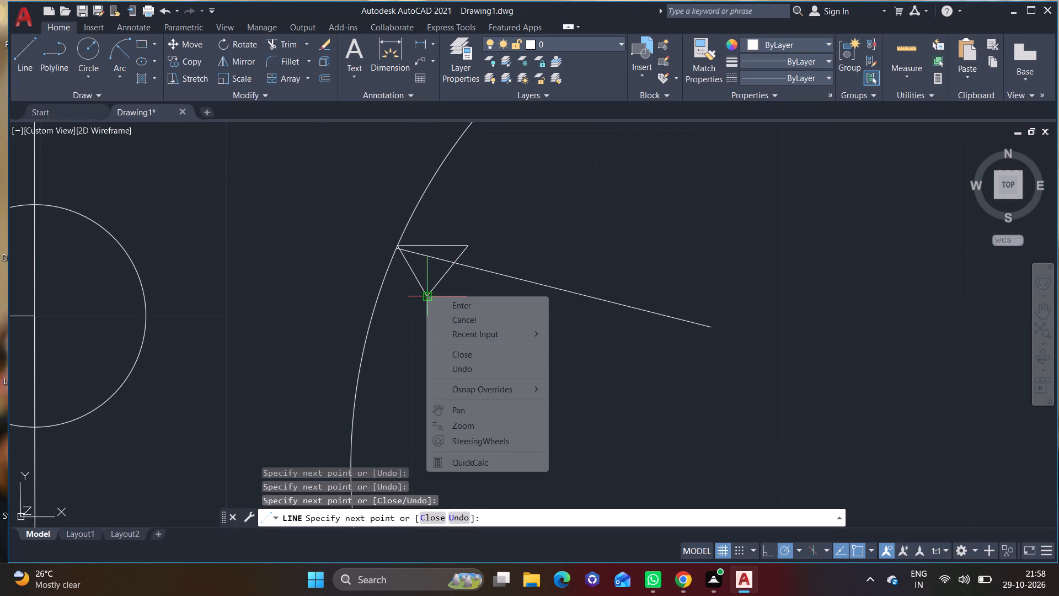
click(464, 311)
Start another line for the leader annotations beside the figure.
scroll(402, 324, down, 2)
click(22, 66)
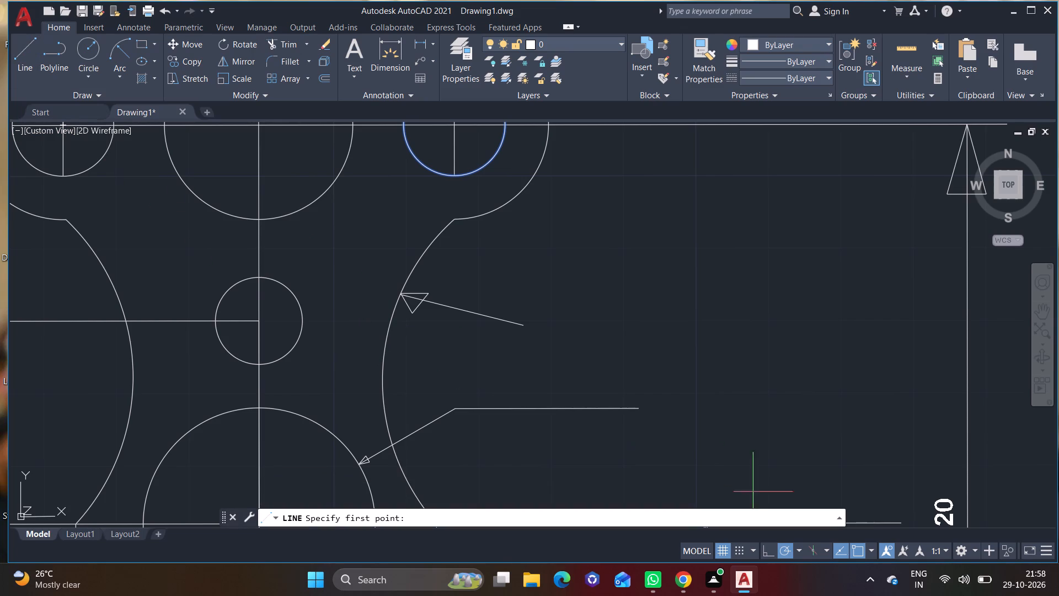
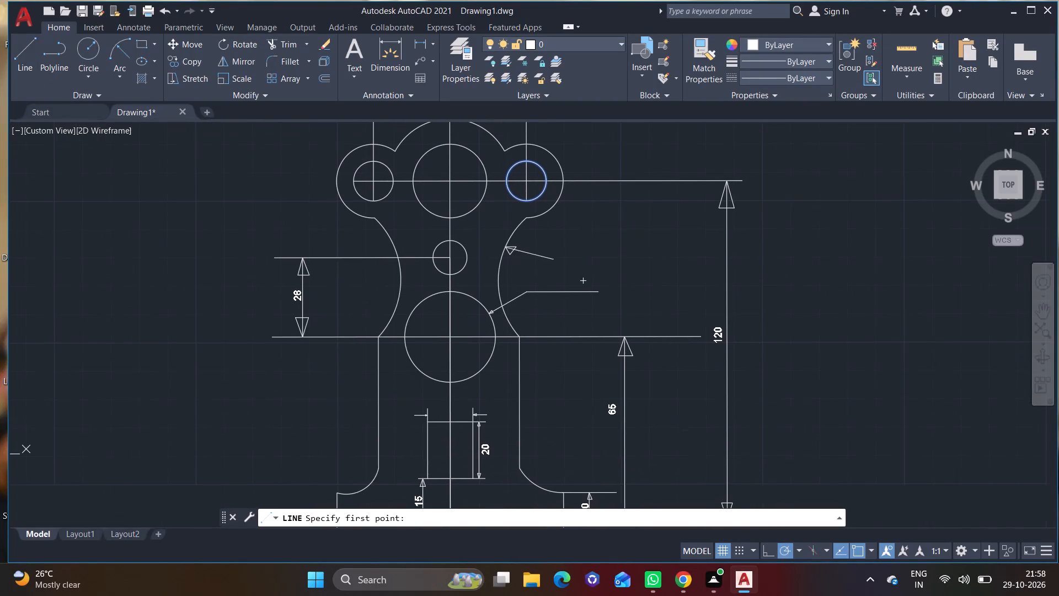
Draw a bent leader from the lower part of the left concave arc, rising to the left and ending in a horizontal tail.
scroll(372, 317, up, 3)
middle_drag(406, 336, 491, 319)
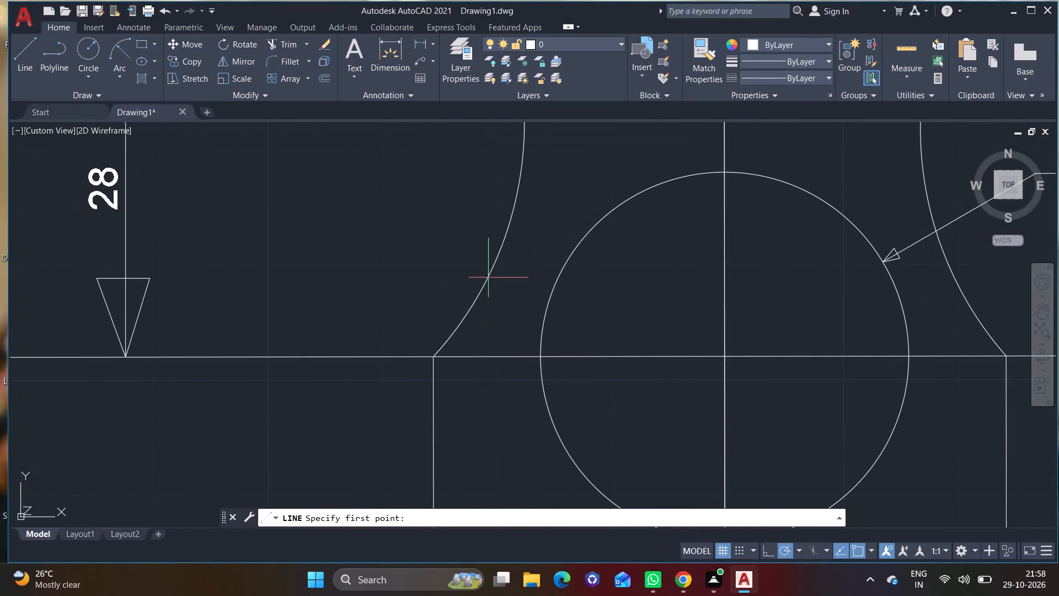
click(511, 227)
click(466, 193)
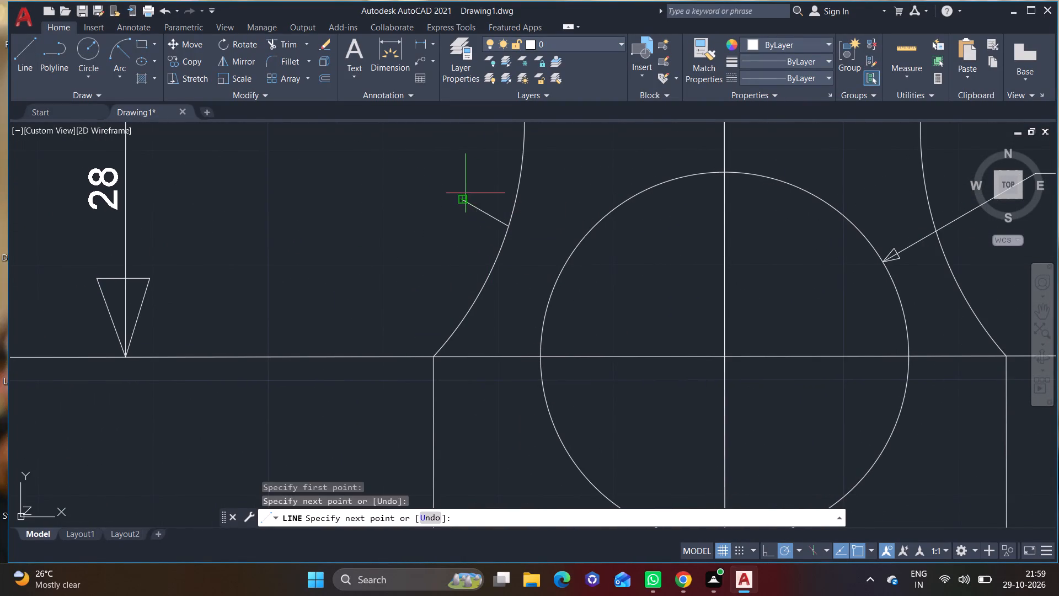
right_click(308, 195)
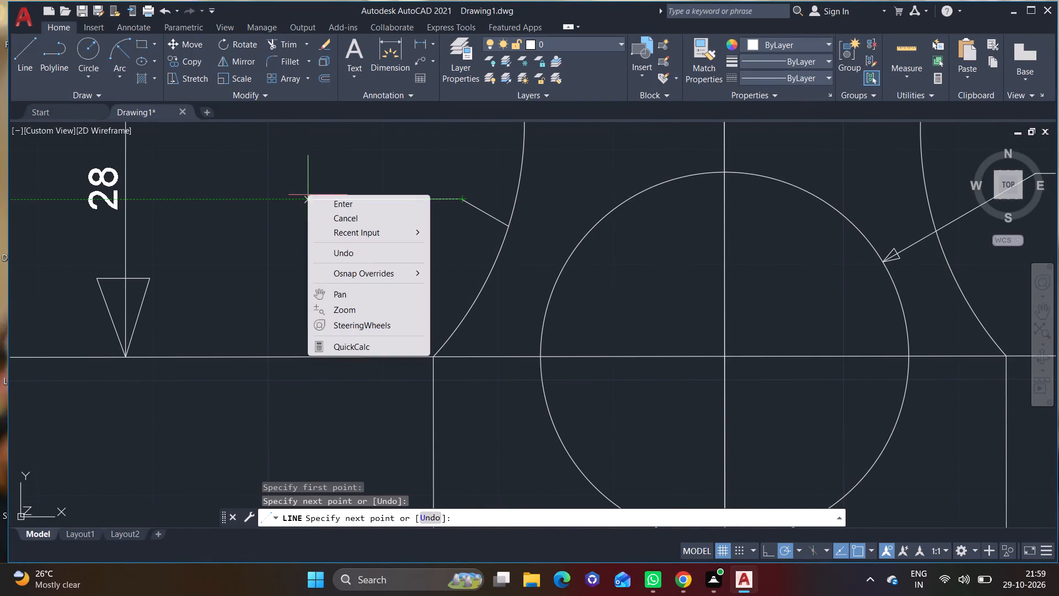
right_click(308, 195)
click(330, 203)
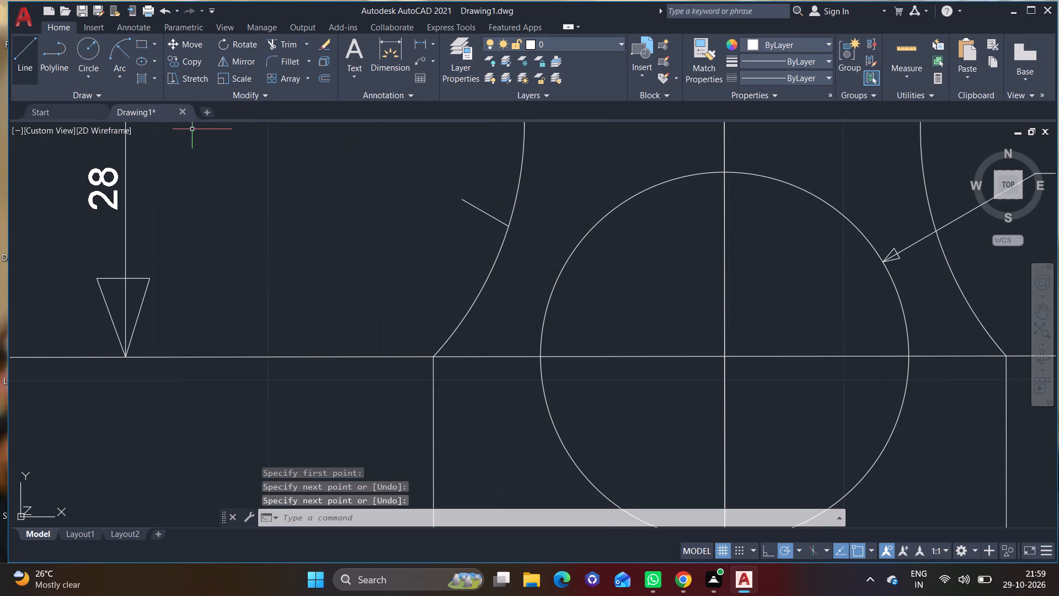
click(35, 67)
click(463, 202)
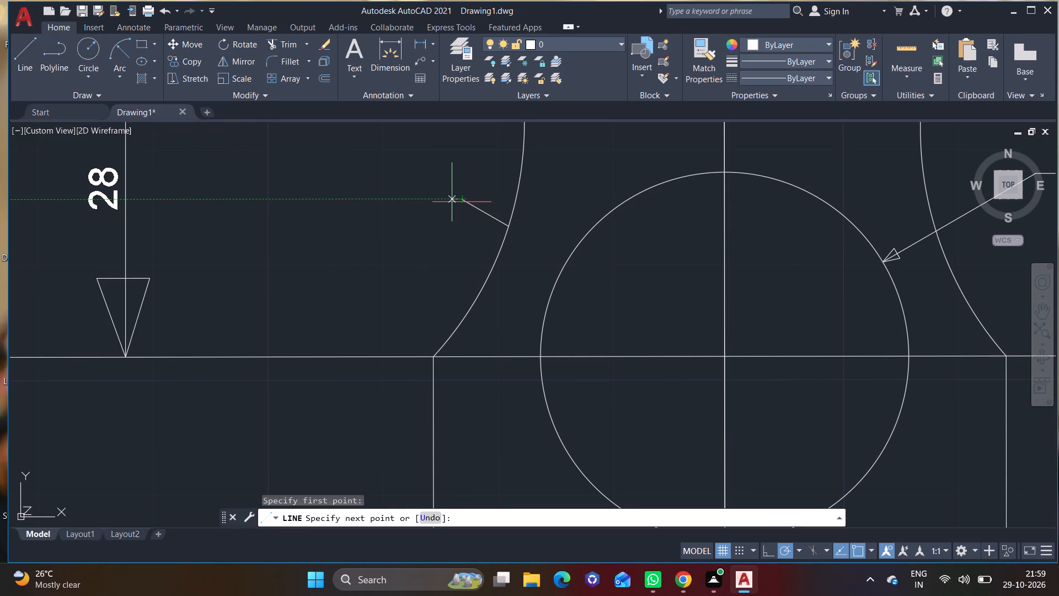
click(282, 202)
right_click(282, 202)
click(298, 212)
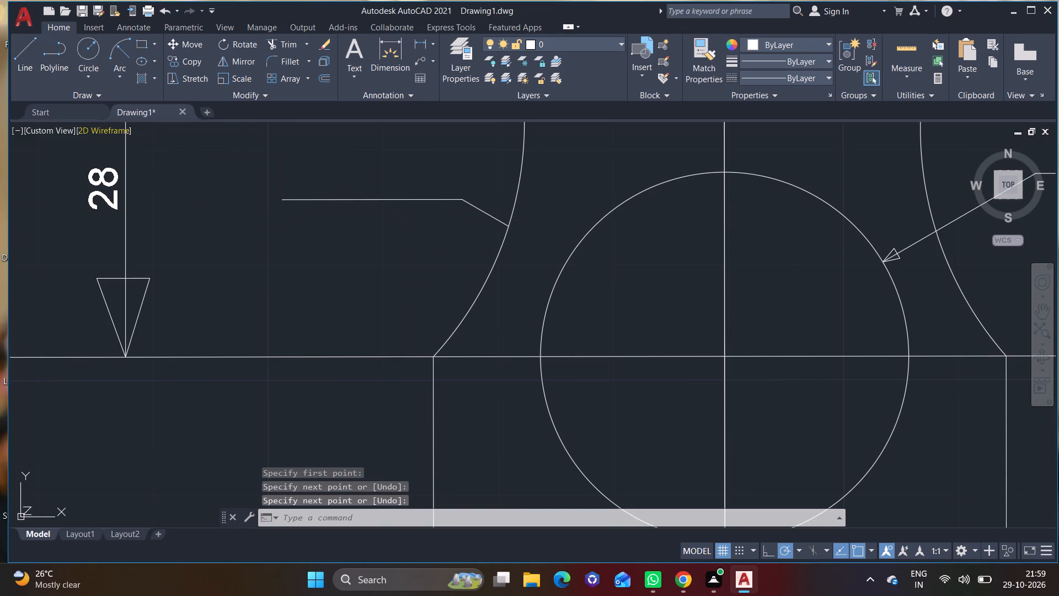
Draw a small triangular arrowhead with lines where the new leader touches the left concave arc.
click(10, 65)
scroll(539, 204, up, 1)
scroll(492, 232, up, 3)
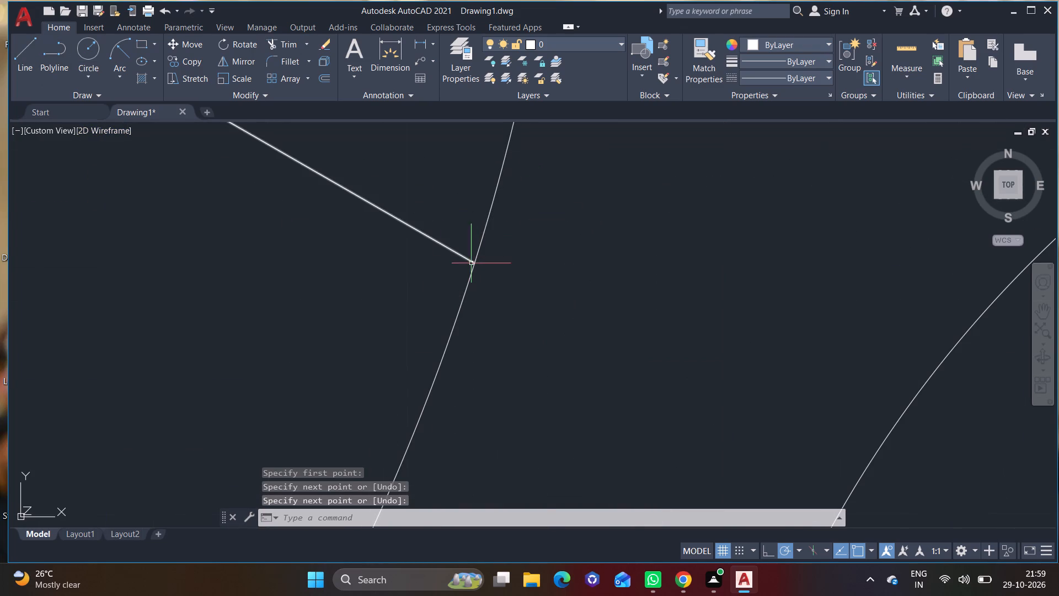
click(25, 72)
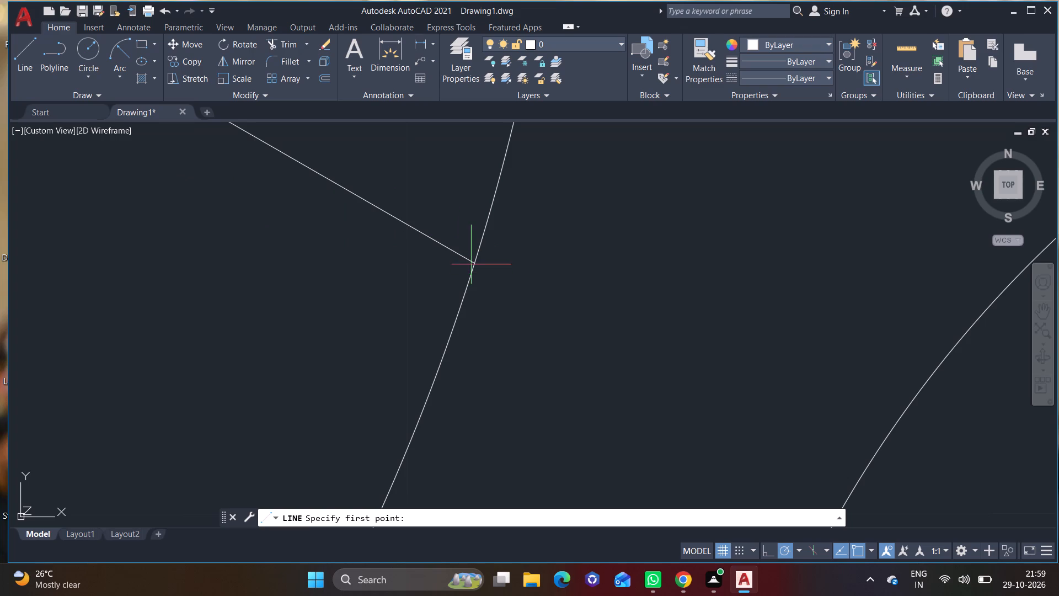
click(472, 262)
click(414, 191)
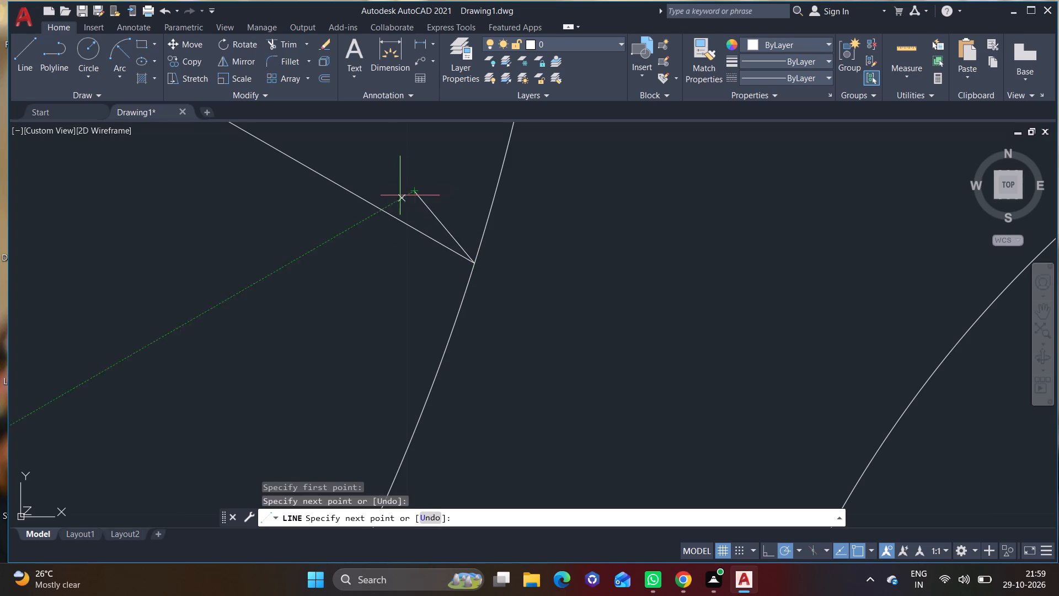
click(381, 240)
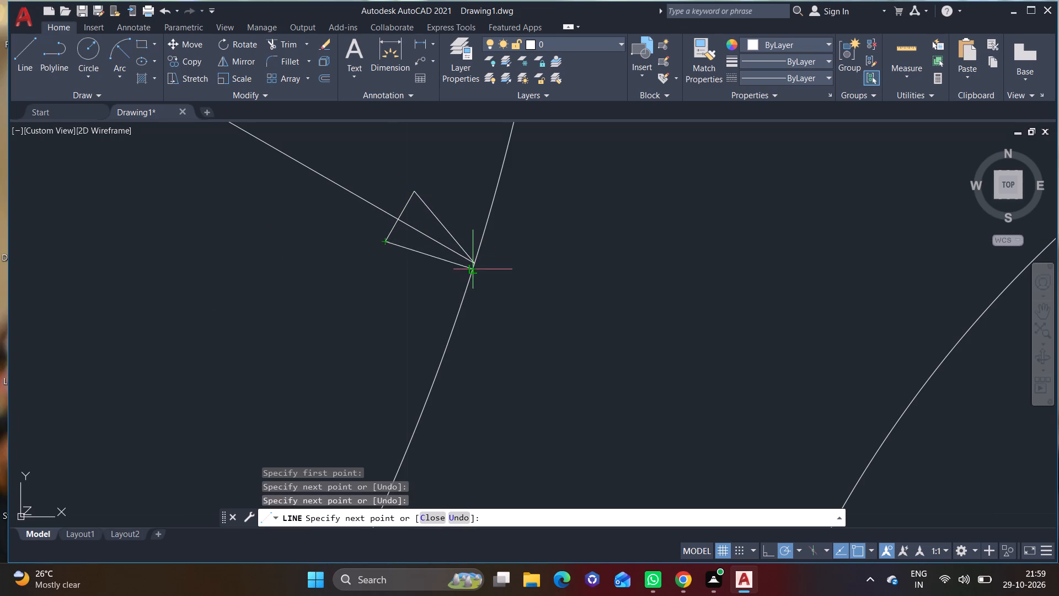
click(480, 263)
right_click(480, 263)
click(507, 269)
Draw a bent leader from the upper right of the small middle circle, rising right with a slightly sloped tail.
scroll(354, 312, down, 2)
middle_drag(363, 304, 532, 336)
click(15, 63)
scroll(240, 225, down, 2)
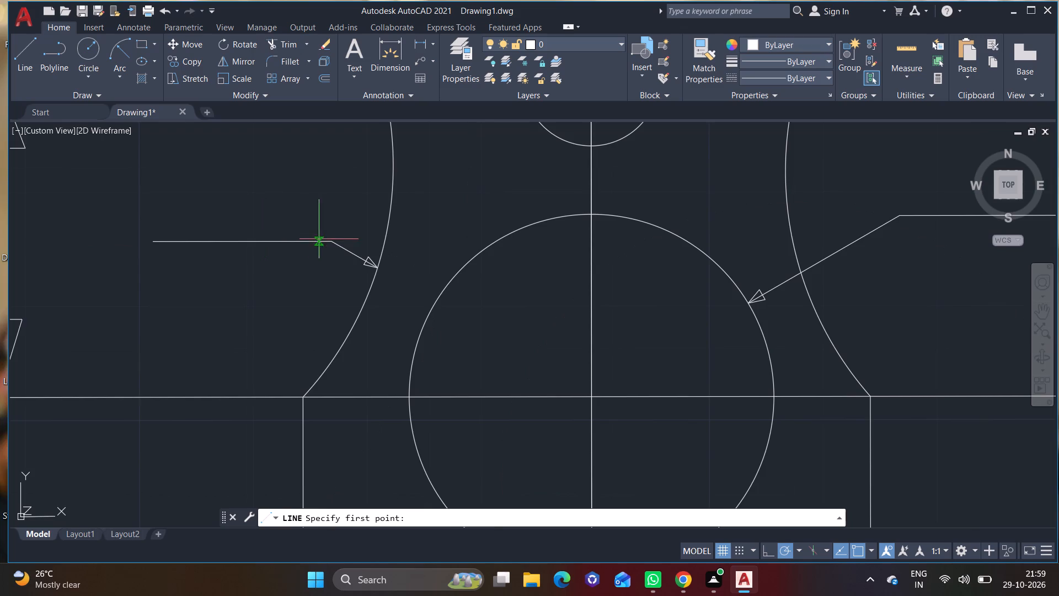
middle_drag(319, 239, 386, 286)
scroll(387, 281, down, 3)
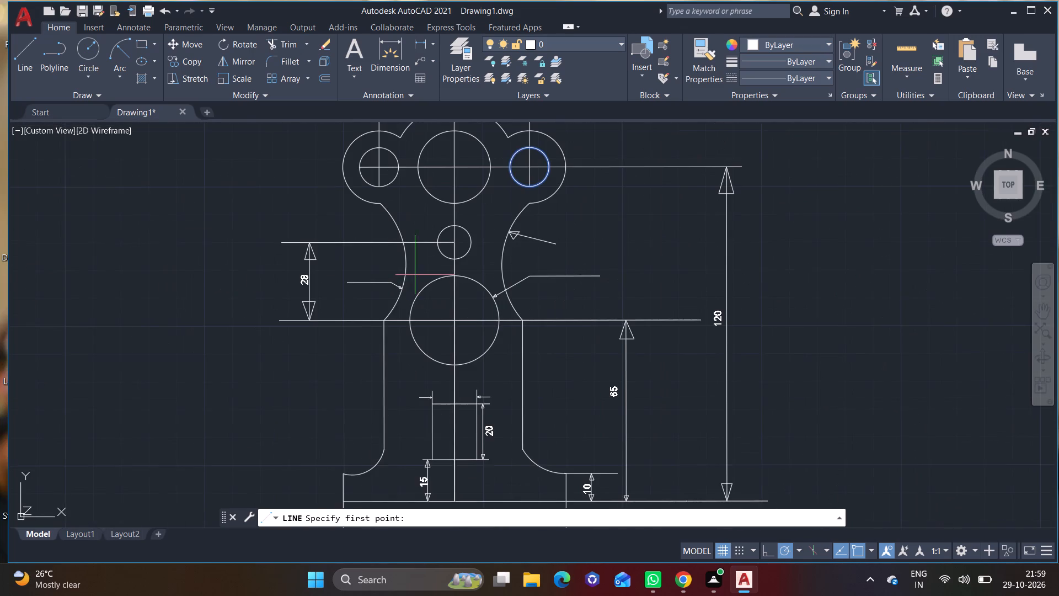
middle_drag(415, 274, 383, 294)
scroll(413, 278, up, 3)
middle_drag(409, 251, 336, 396)
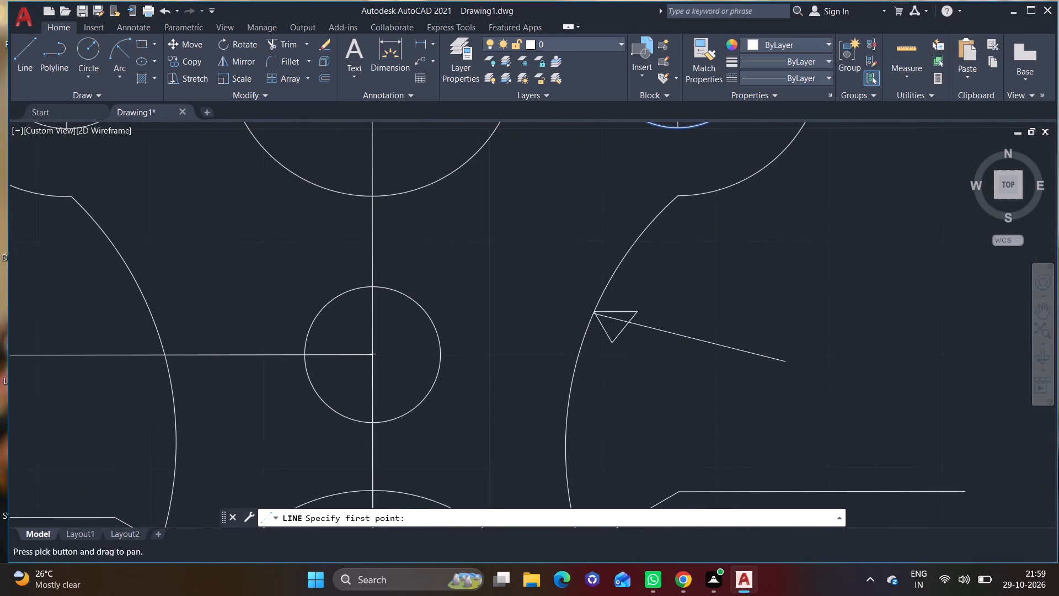
click(412, 296)
click(448, 242)
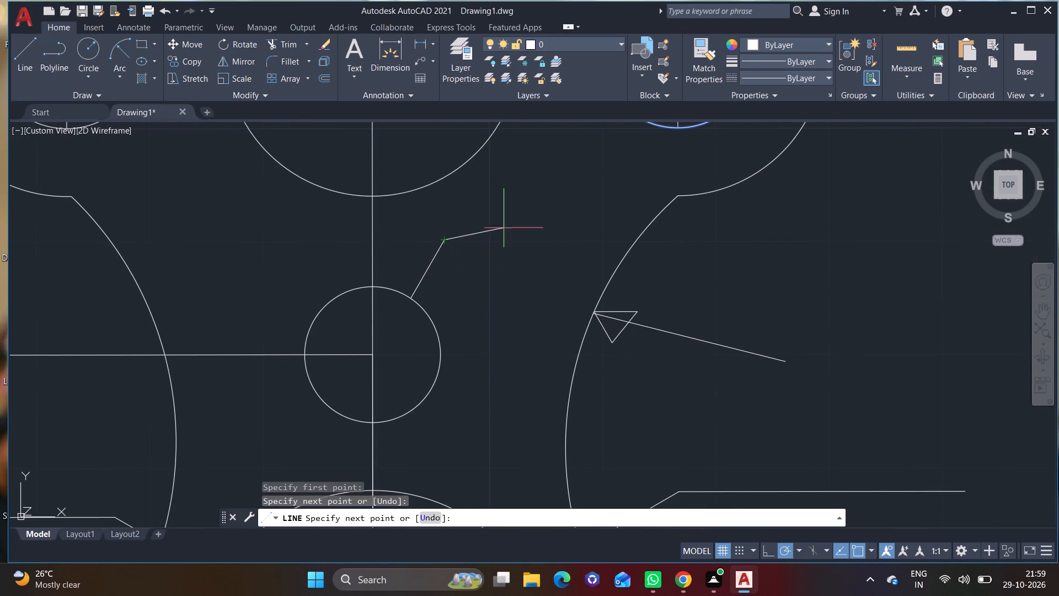
click(582, 219)
right_click(582, 219)
click(605, 222)
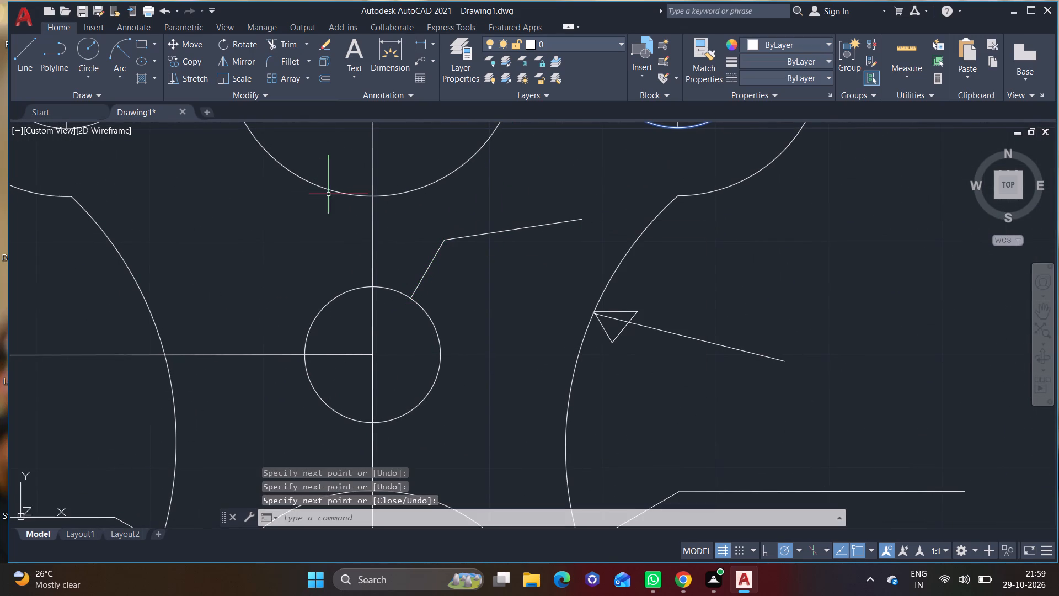
Draw a triangular arrowhead with lines where the leader touches the small middle circle.
click(35, 71)
scroll(398, 279, up, 2)
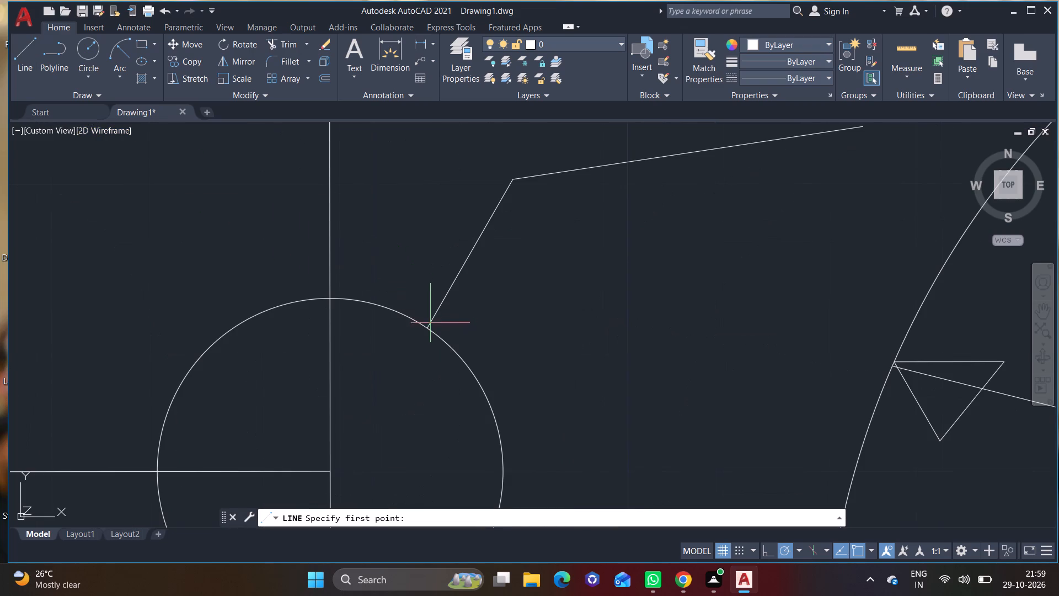
click(425, 329)
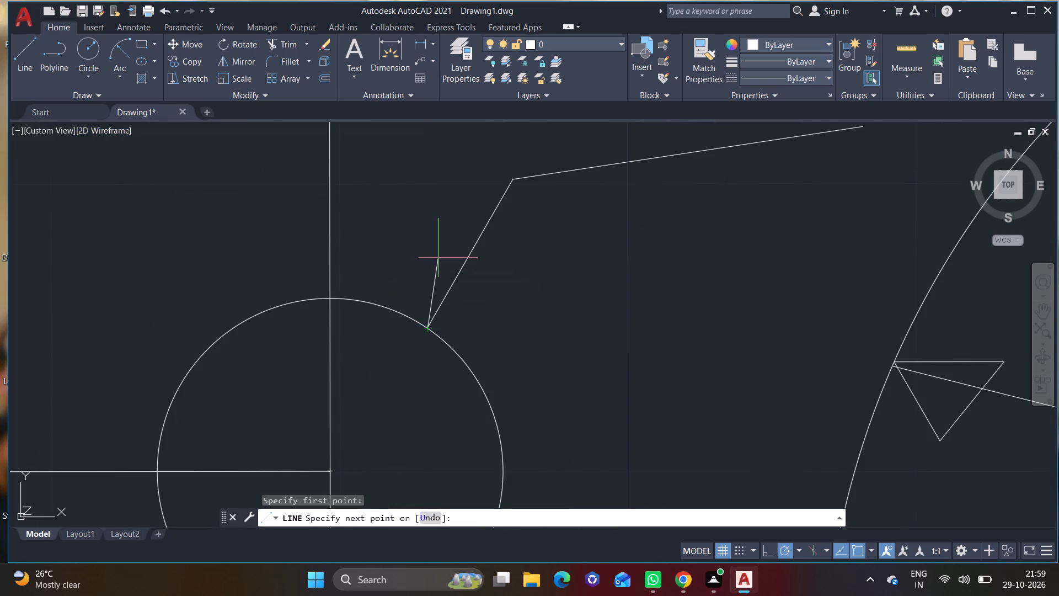
click(438, 258)
click(486, 278)
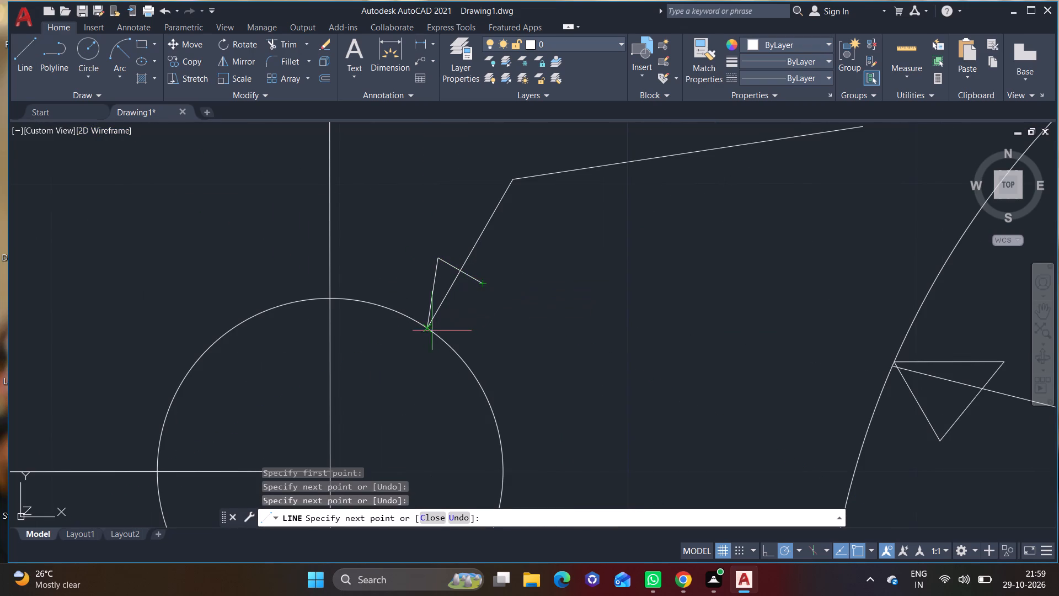
click(429, 329)
right_click(429, 329)
click(461, 333)
Draw a bent leader from the right end of the large top arc, rising right with a nearly horizontal tail.
scroll(360, 324, down, 2)
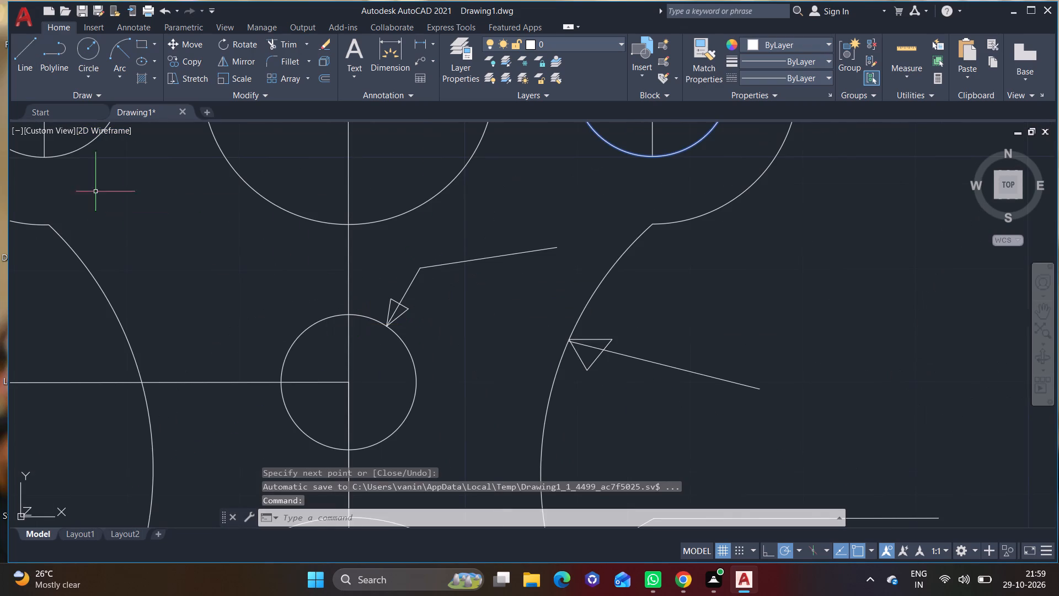
click(20, 73)
scroll(220, 270, down, 3)
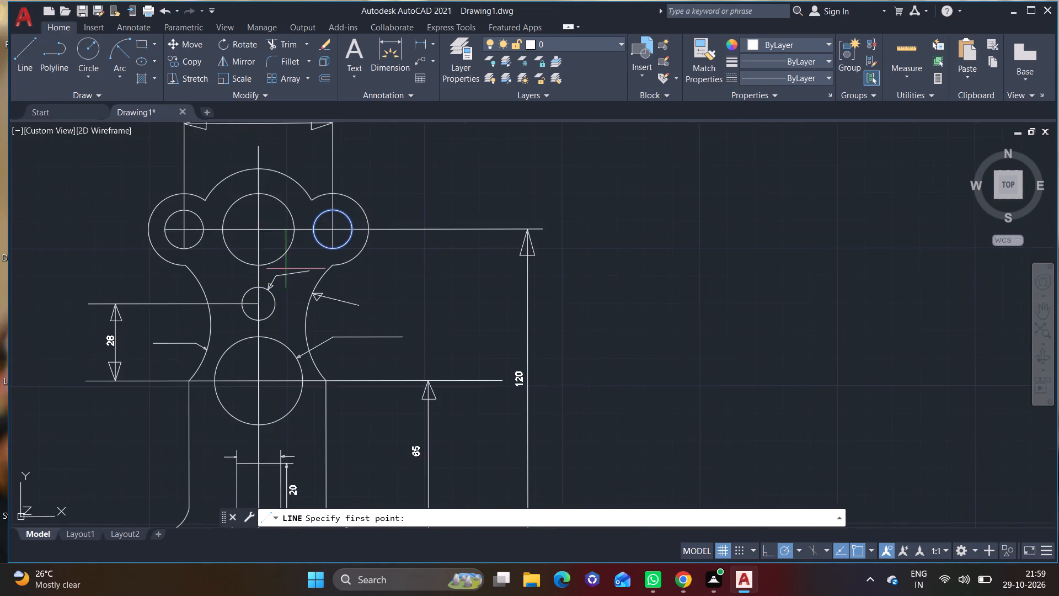
middle_drag(301, 259, 395, 315)
scroll(418, 235, up, 2)
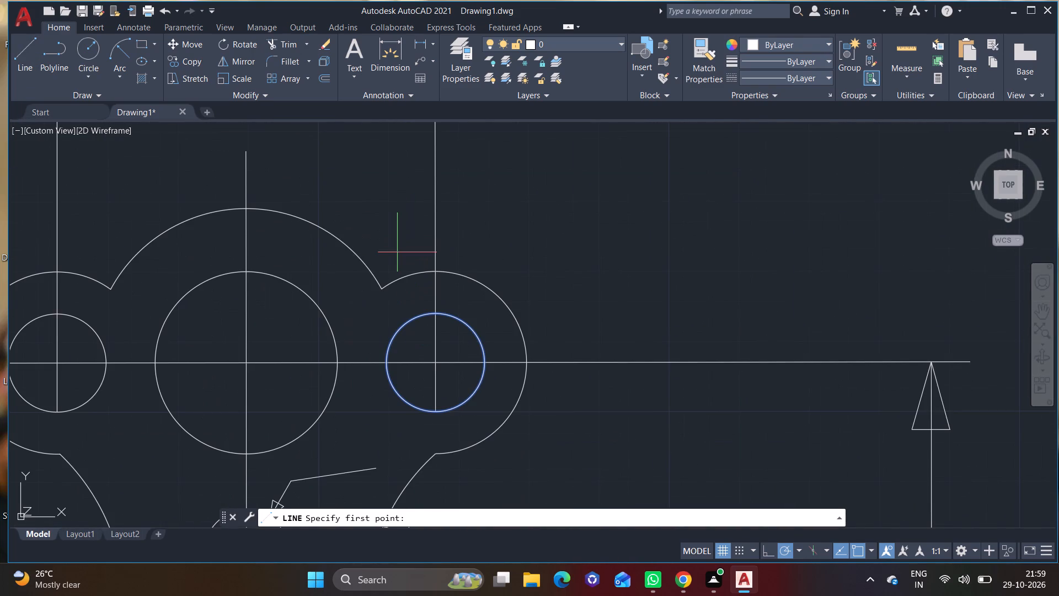
scroll(395, 254, up, 1)
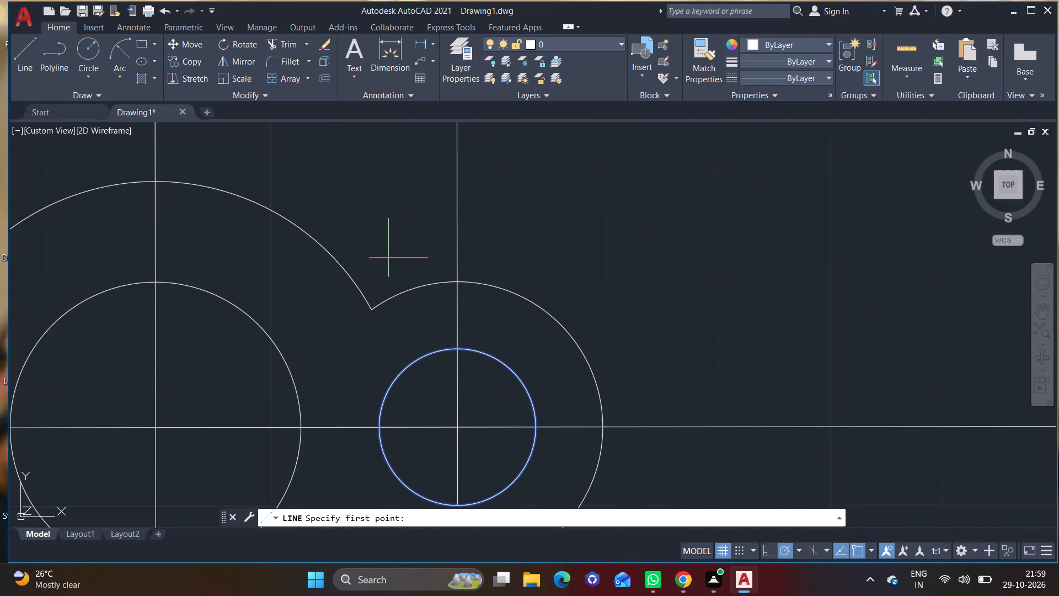
click(350, 275)
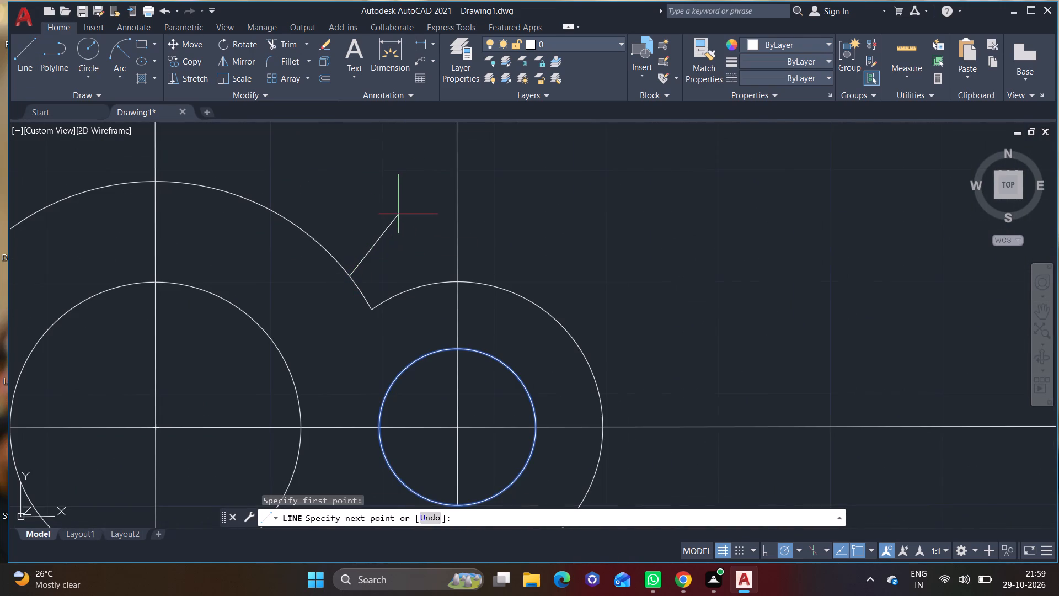
click(398, 214)
click(592, 201)
right_click(592, 201)
click(616, 207)
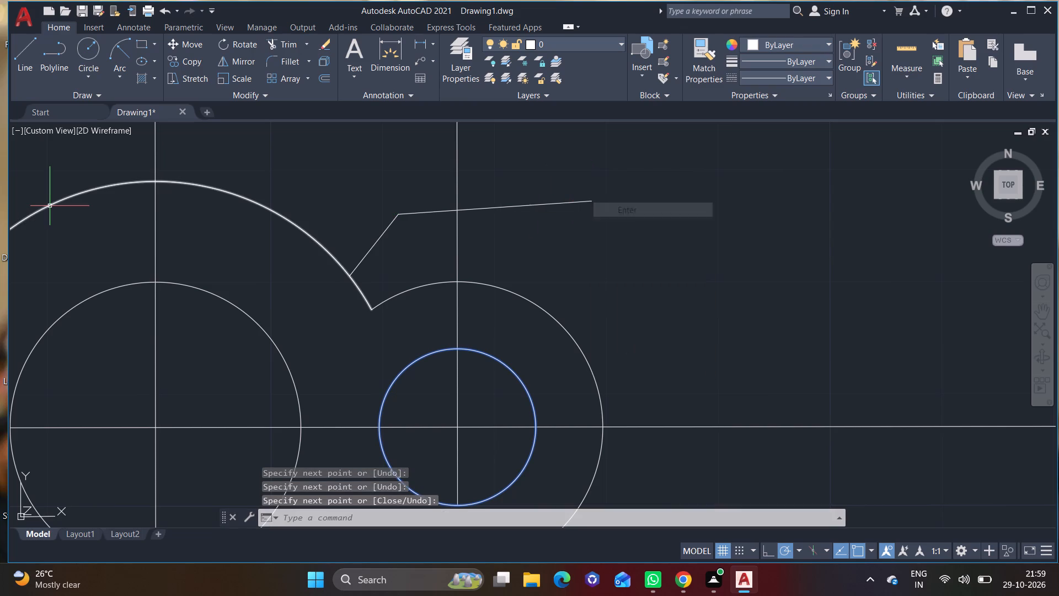
Draw a triangular arrowhead with lines where the leader touches the right side of the large top arc.
click(26, 69)
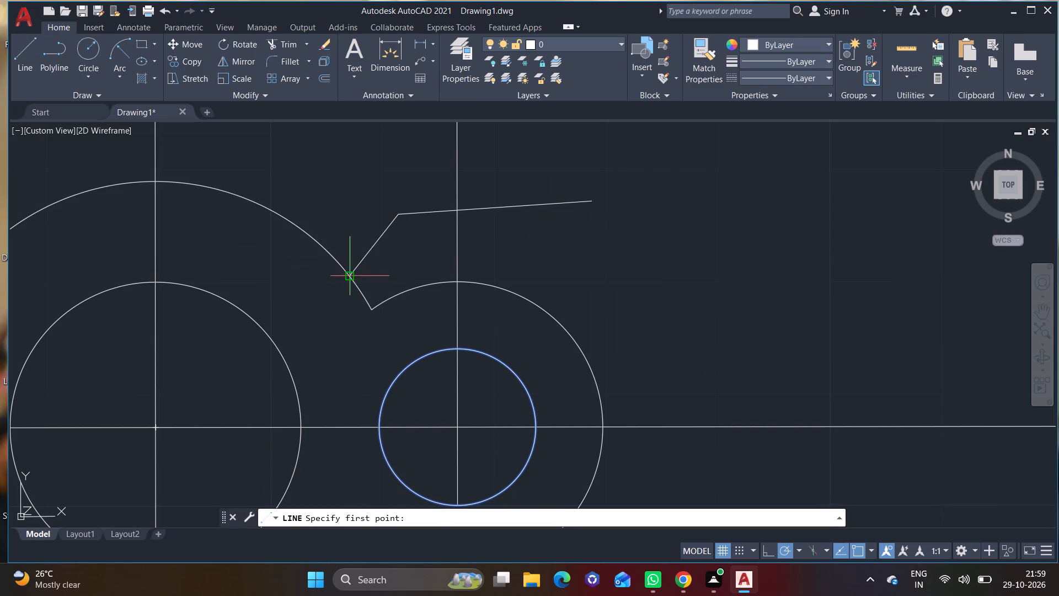
click(349, 273)
click(365, 228)
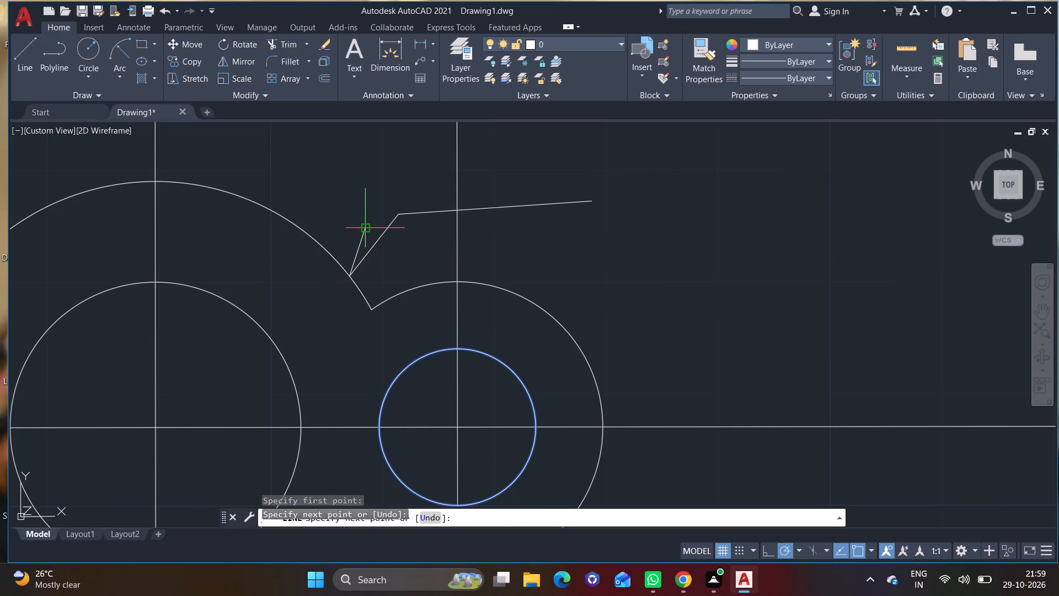
click(398, 253)
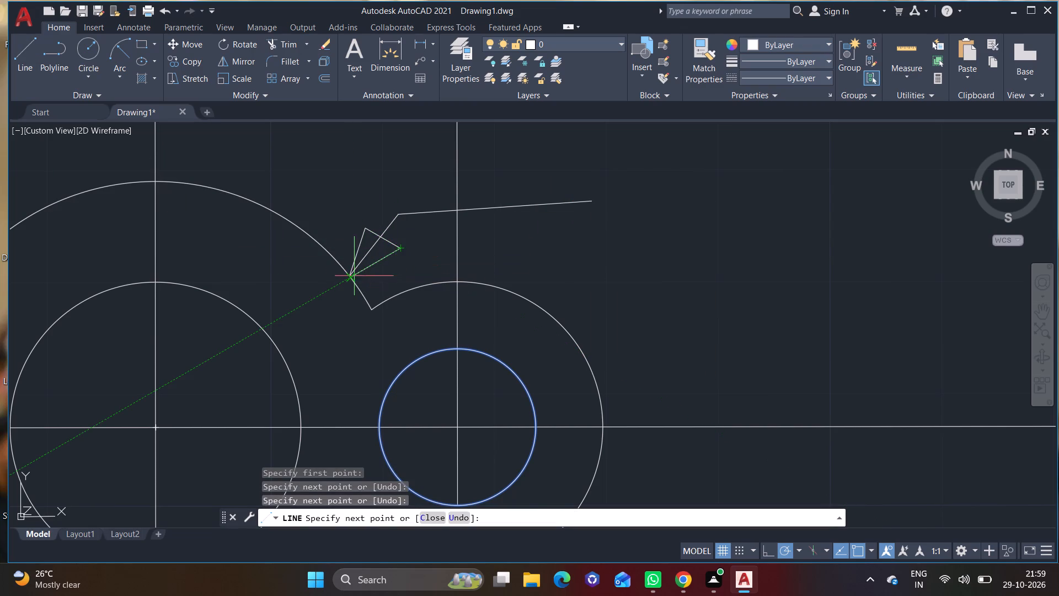
click(350, 281)
right_click(350, 281)
click(379, 294)
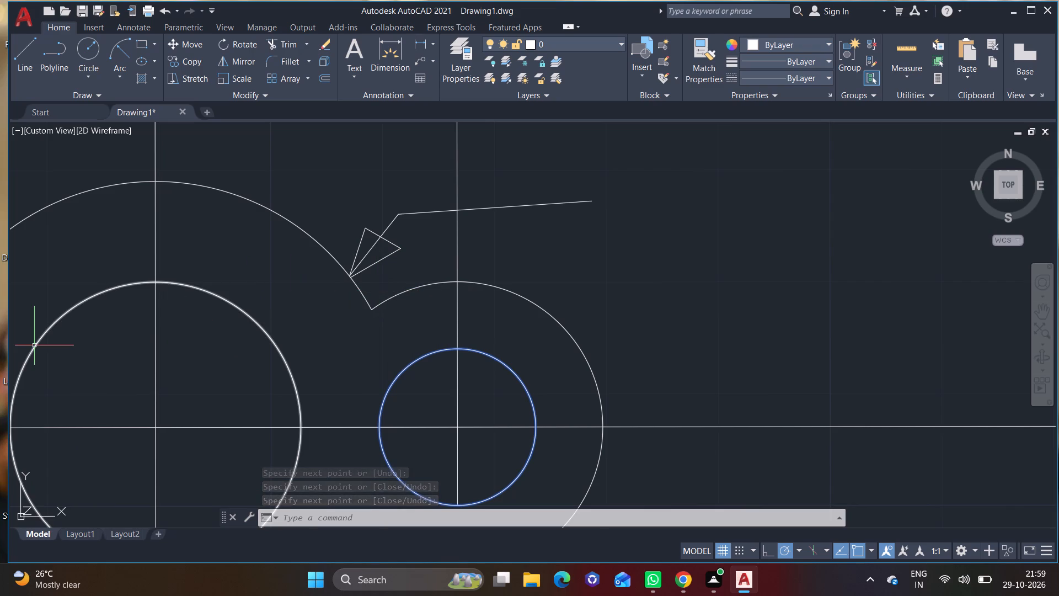
Draw a bent leader from the large top arc, left of the vertical centreline, rising left with a horizontal tail.
middle_drag(322, 262, 478, 278)
click(25, 57)
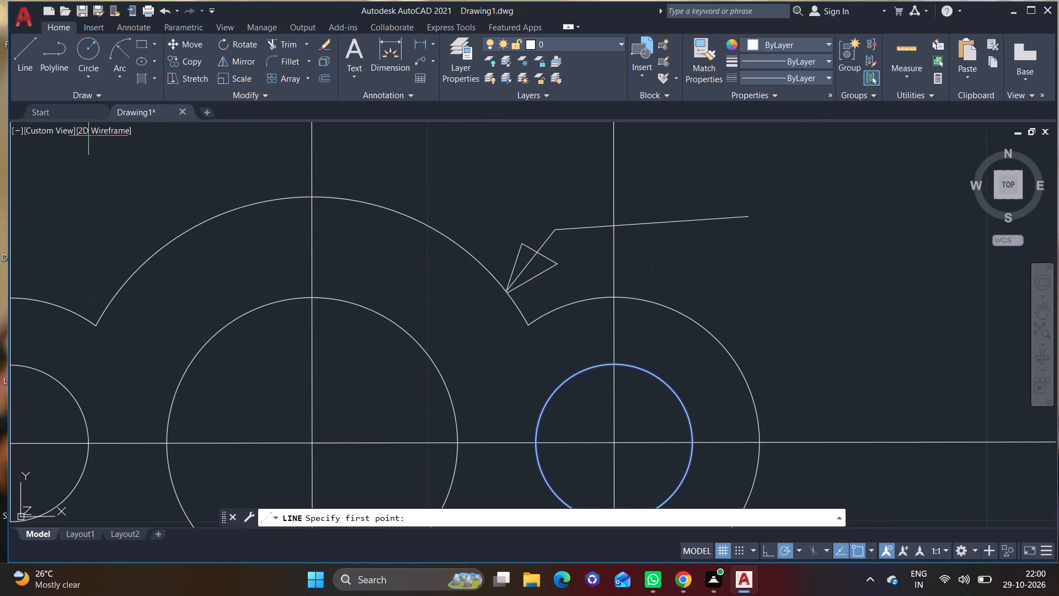
scroll(262, 289, down, 2)
middle_drag(306, 296, 408, 374)
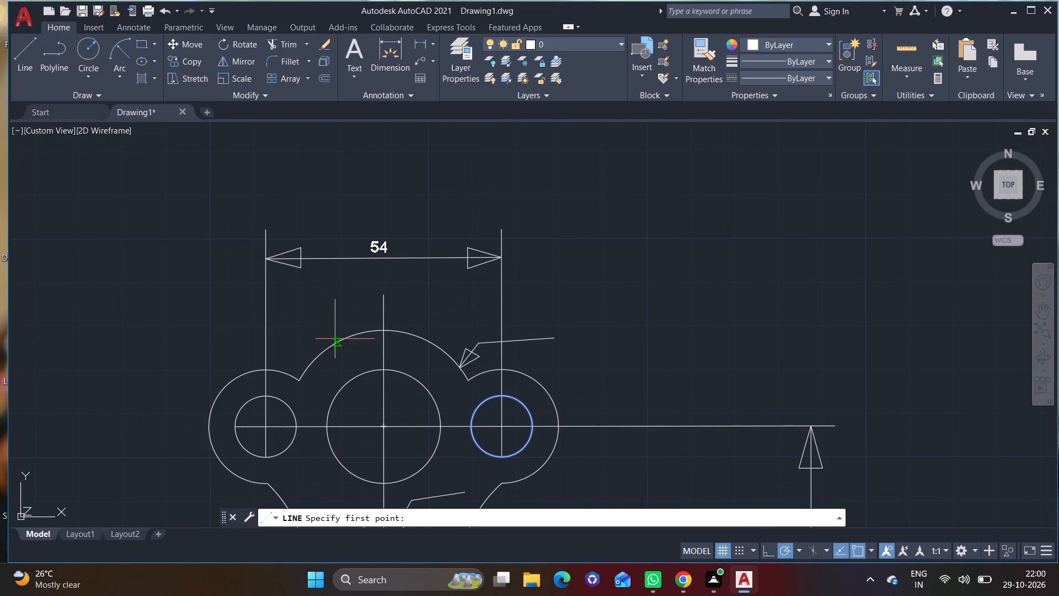
scroll(344, 338, up, 2)
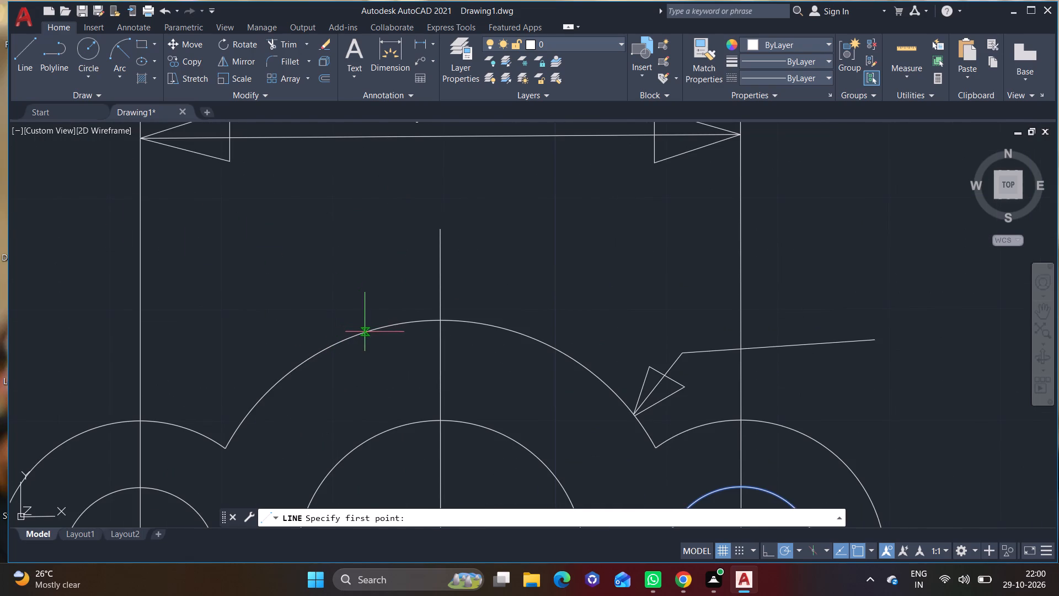
click(364, 332)
click(340, 285)
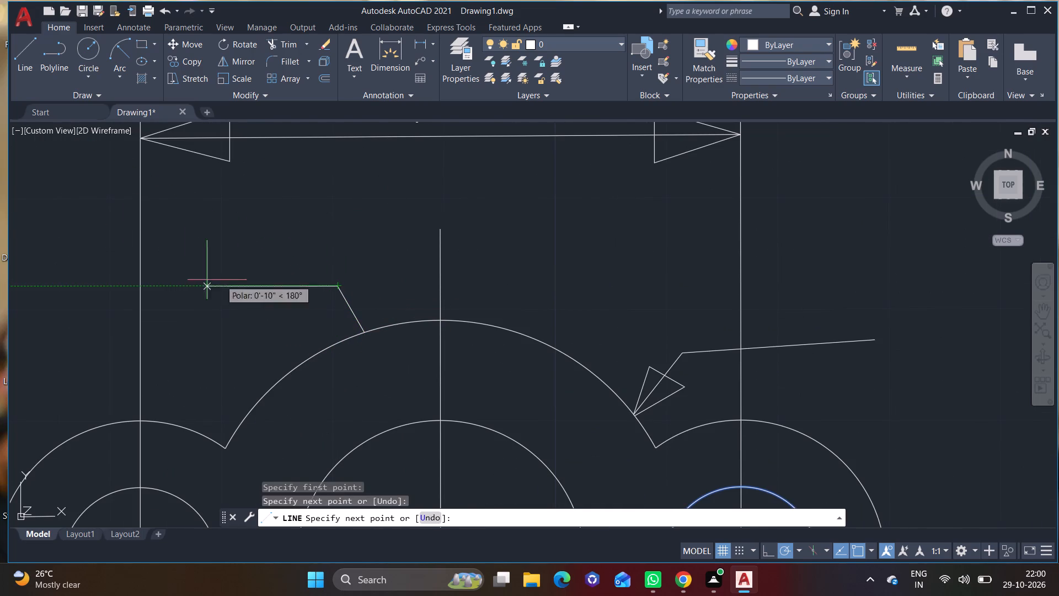
click(159, 279)
right_click(159, 279)
click(186, 284)
Draw a triangular arrowhead with lines where the left-rising leader touches the large top arc.
click(14, 56)
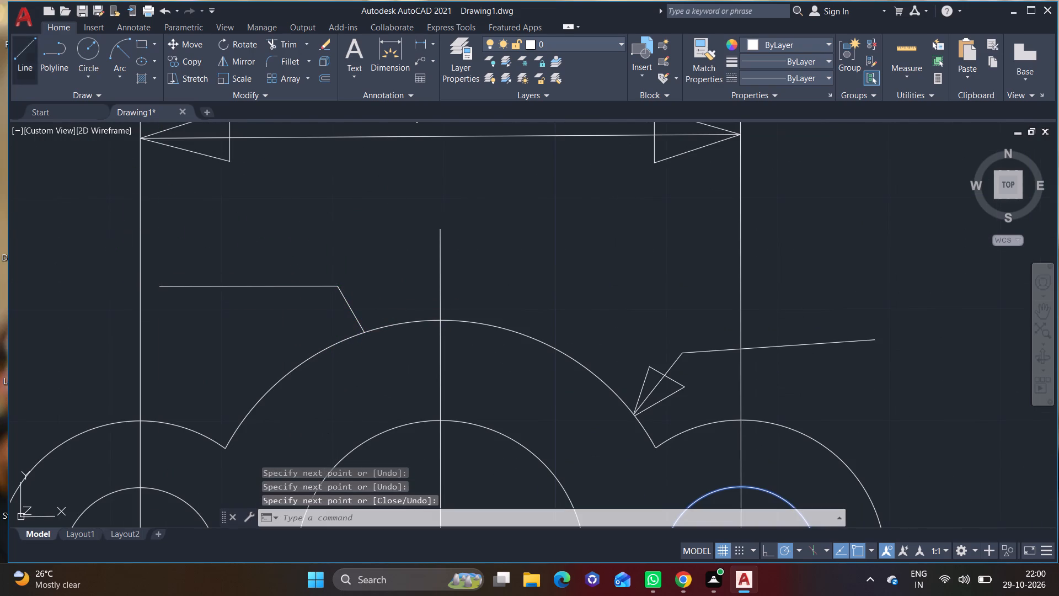
scroll(309, 301, up, 2)
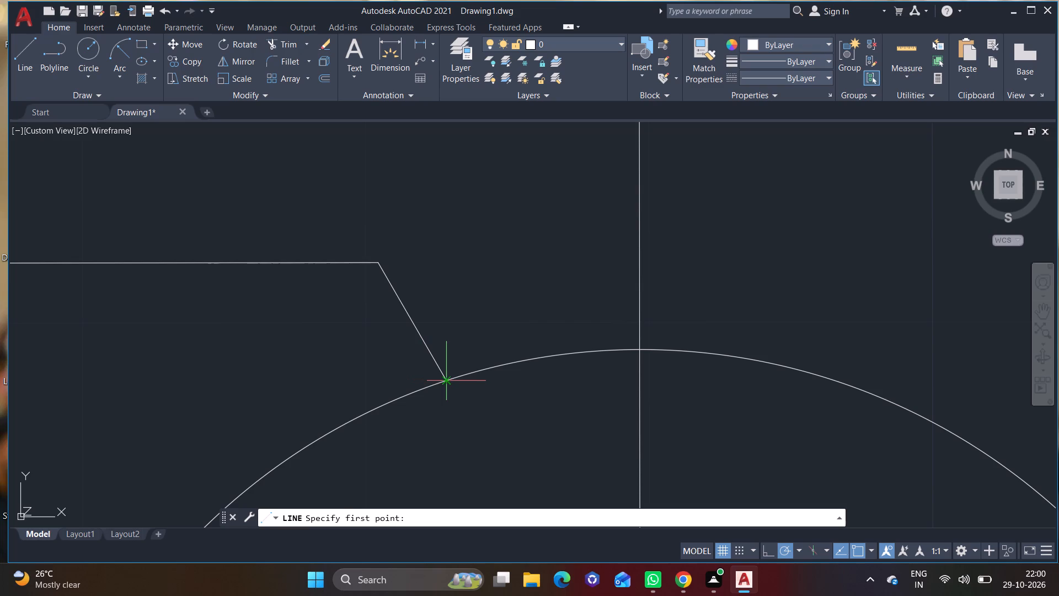
click(443, 381)
click(389, 350)
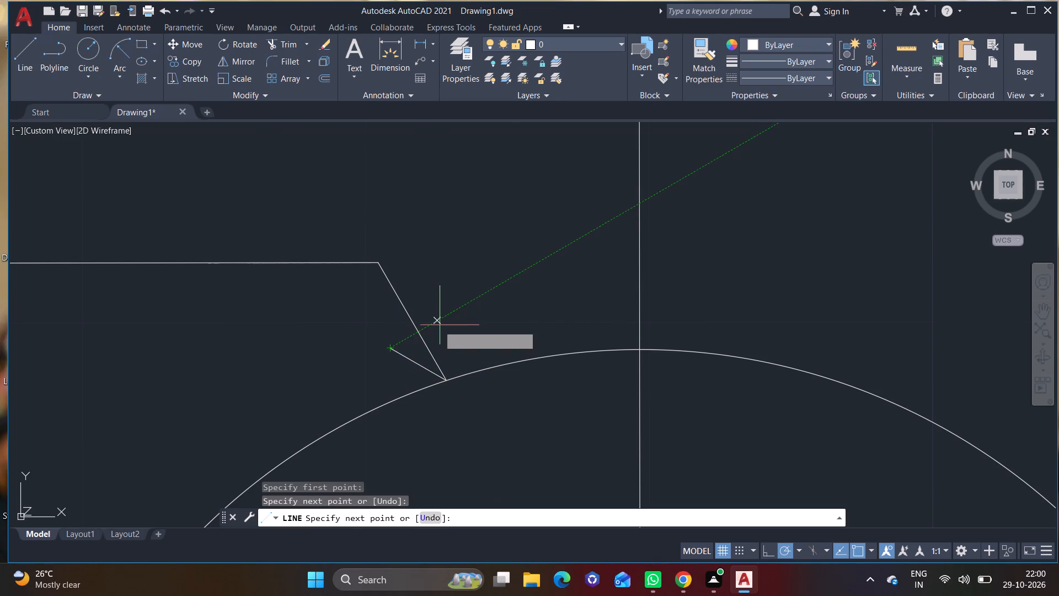
click(445, 320)
click(445, 380)
right_click(445, 380)
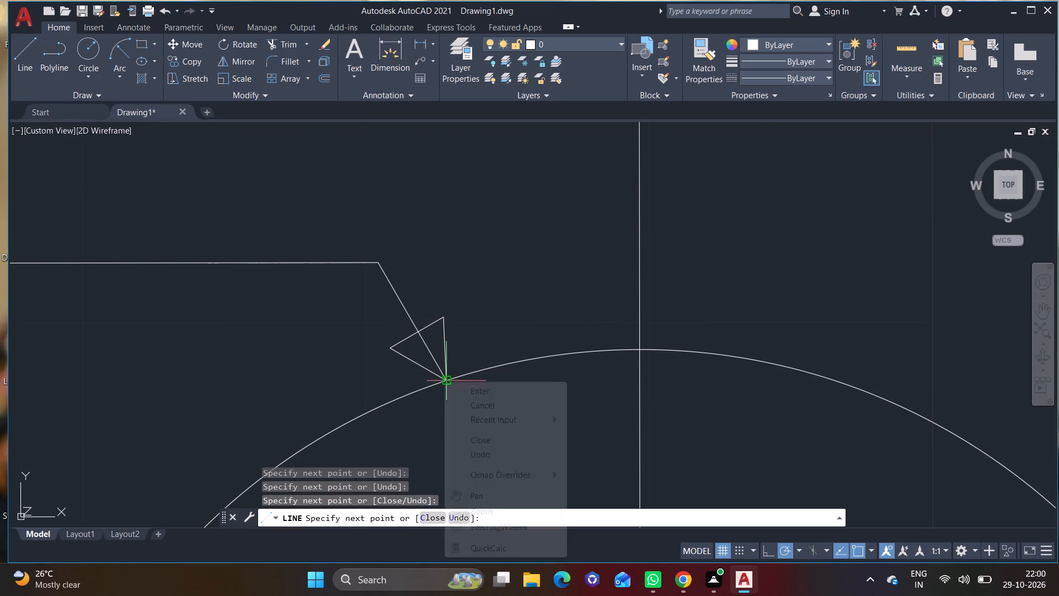
click(462, 389)
Draw a bent leader from the upper left of the left outer arc, rising left with a long horizontal tail.
scroll(328, 464, down, 4)
middle_drag(409, 416, 482, 281)
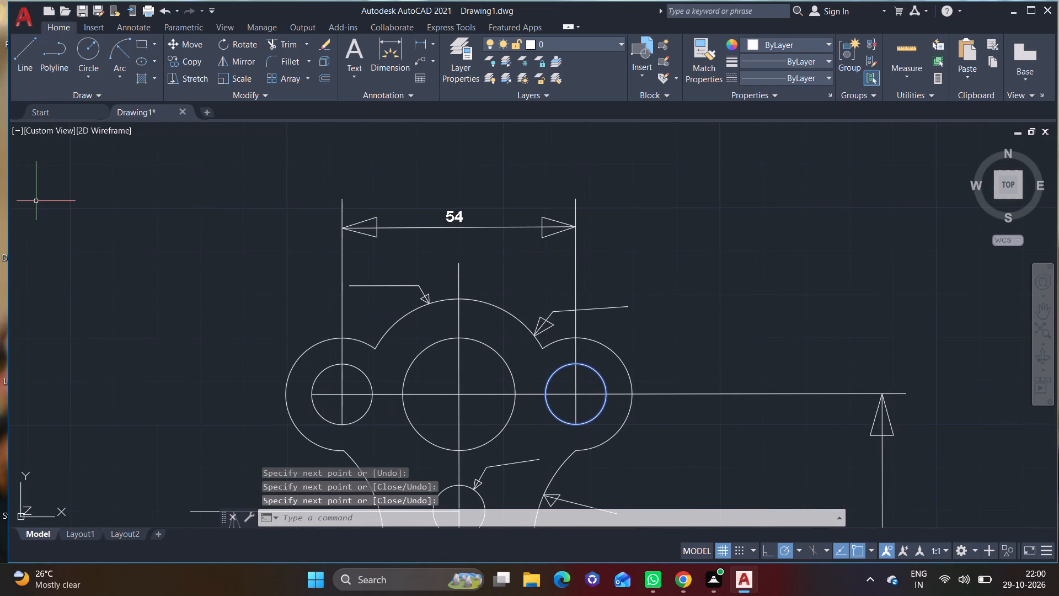
click(28, 63)
middle_drag(198, 254, 247, 181)
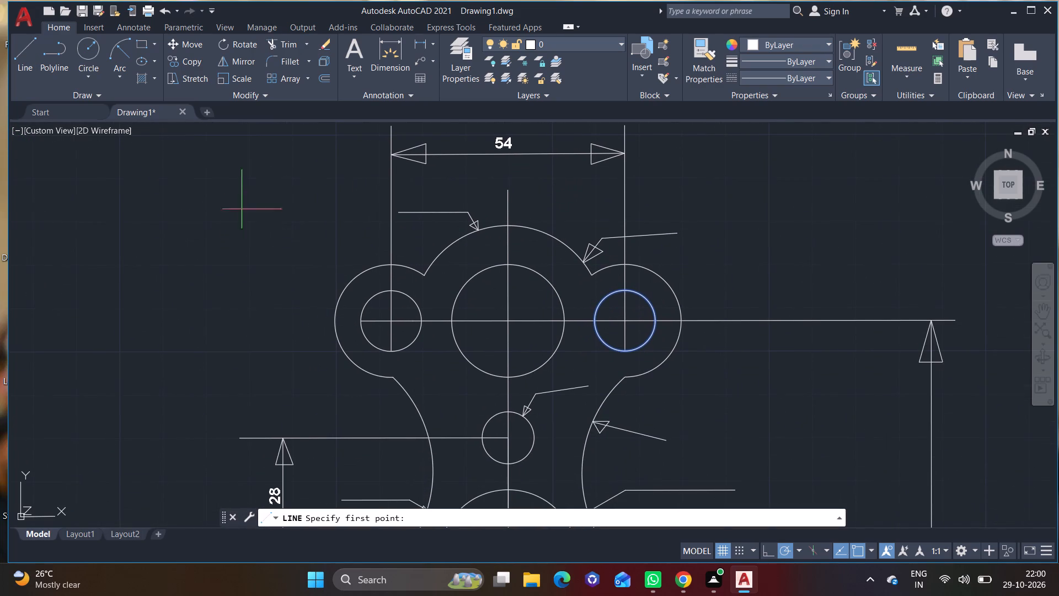
scroll(301, 269, up, 1)
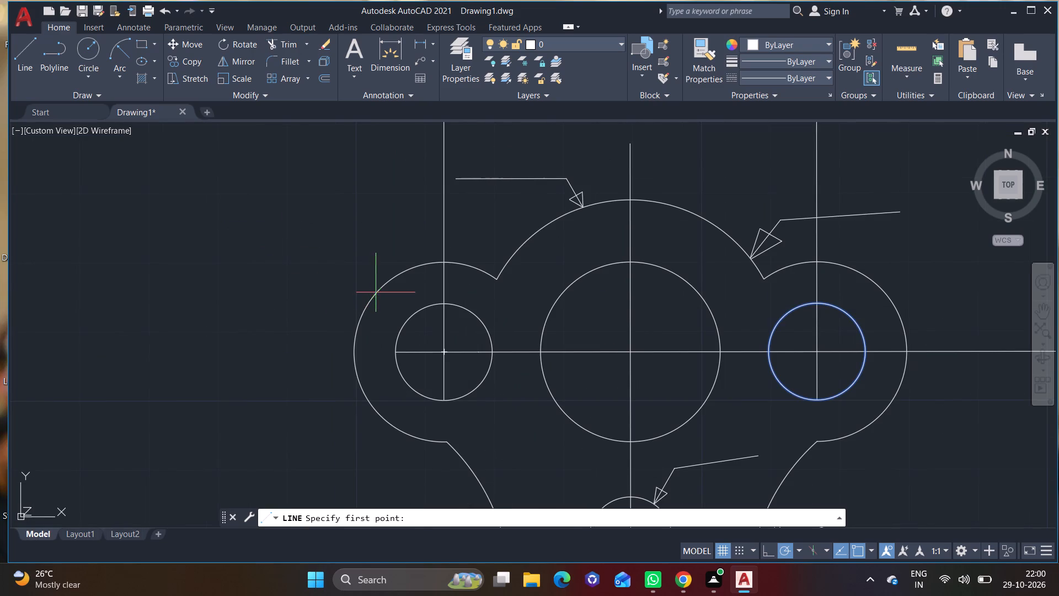
click(376, 292)
click(342, 260)
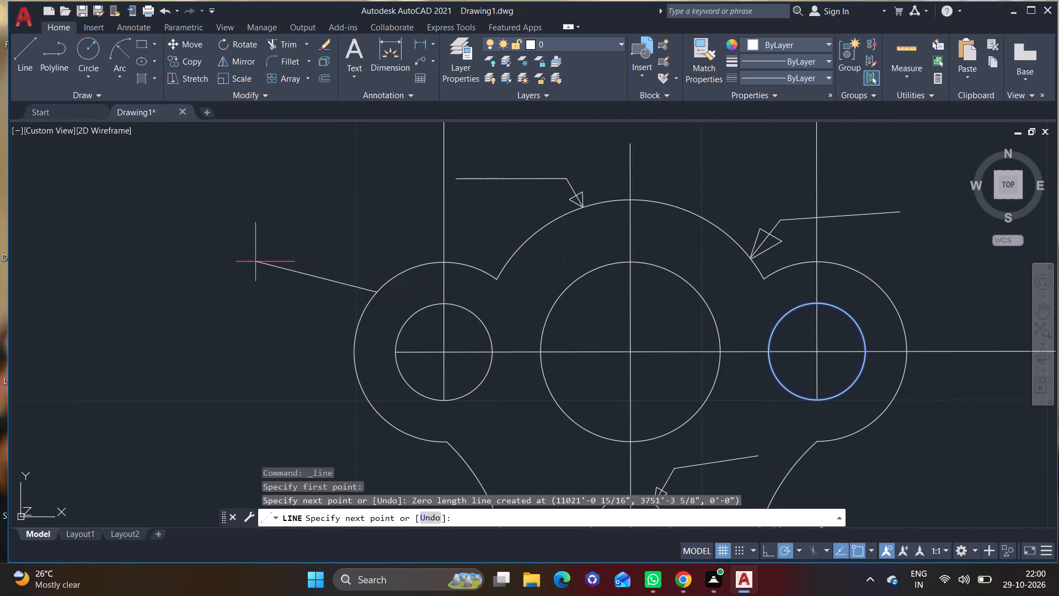
click(355, 259)
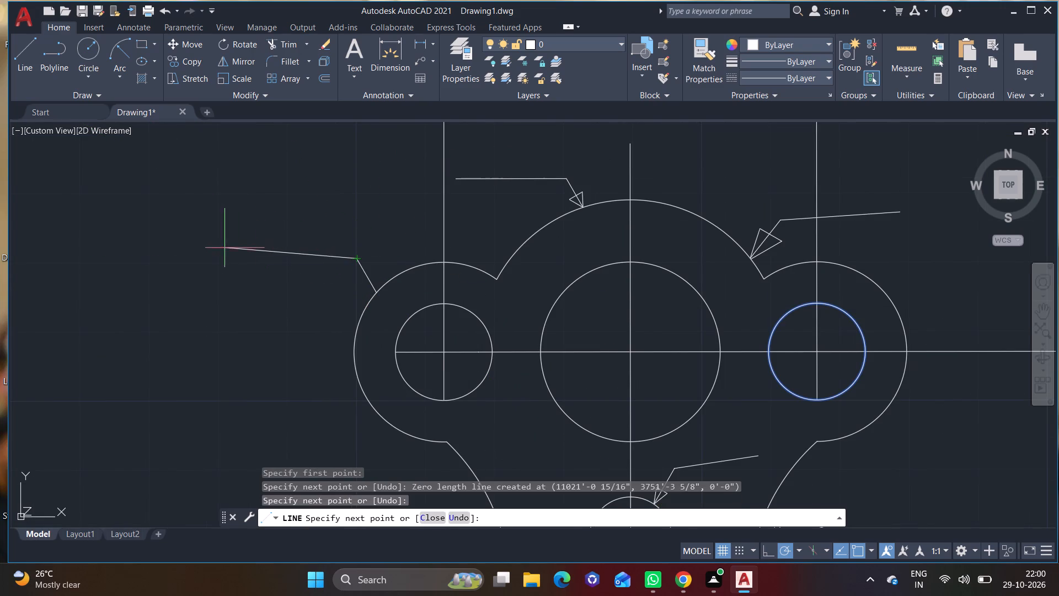
click(116, 258)
right_click(116, 258)
click(145, 271)
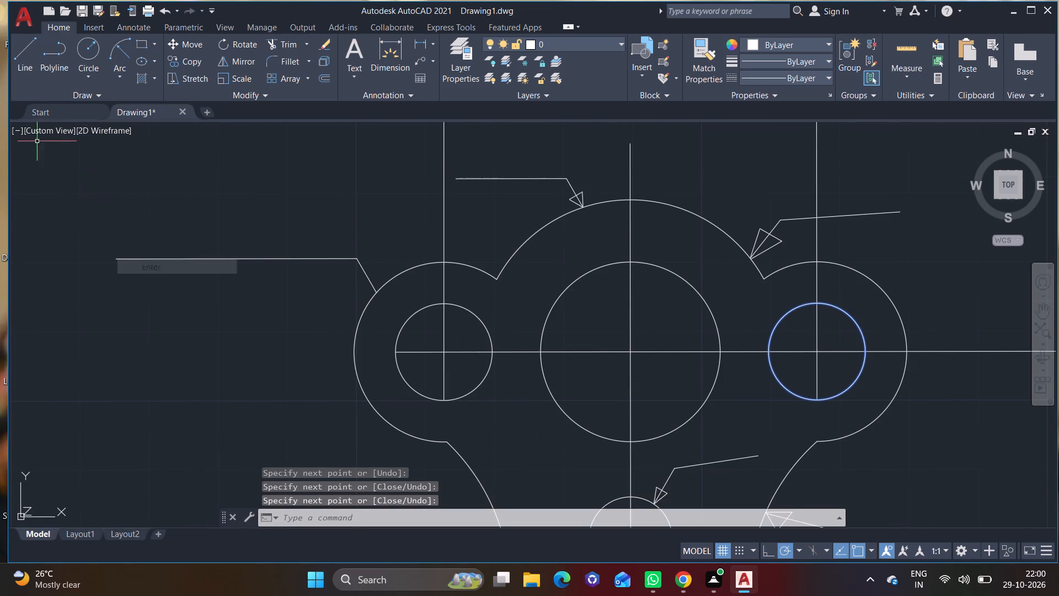
Draw a triangular arrowhead with lines where the leader touches the left outer arc.
click(19, 75)
scroll(391, 279, up, 5)
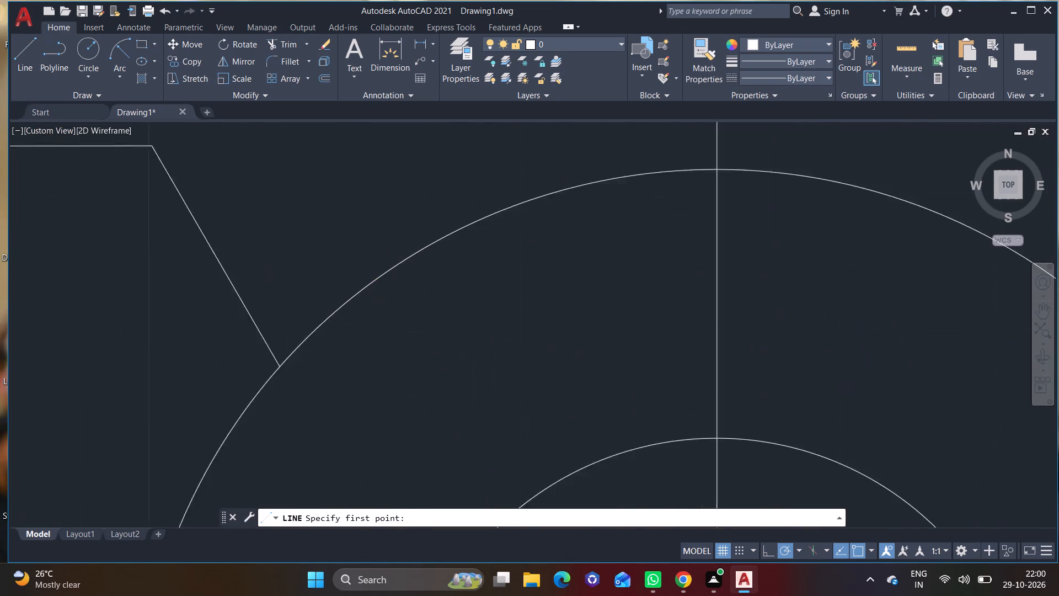
click(208, 416)
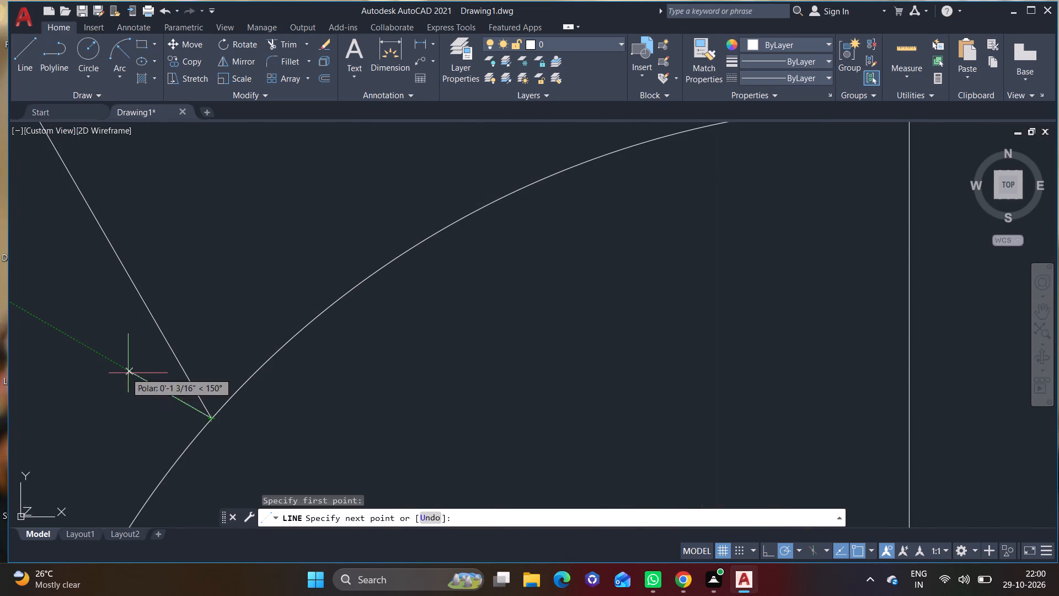
click(108, 353)
click(190, 307)
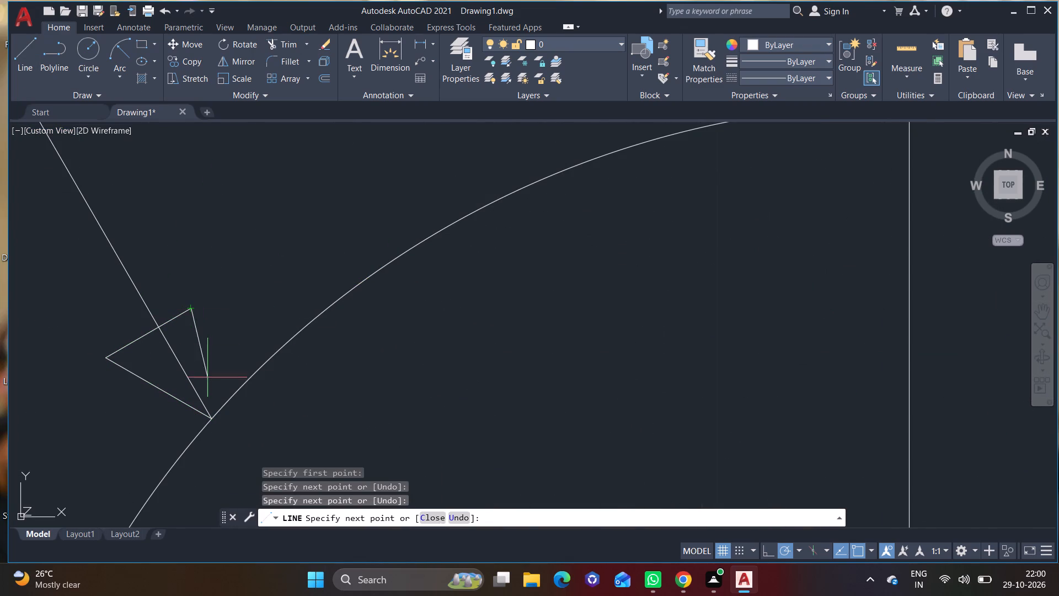
click(208, 423)
right_click(208, 423)
click(272, 258)
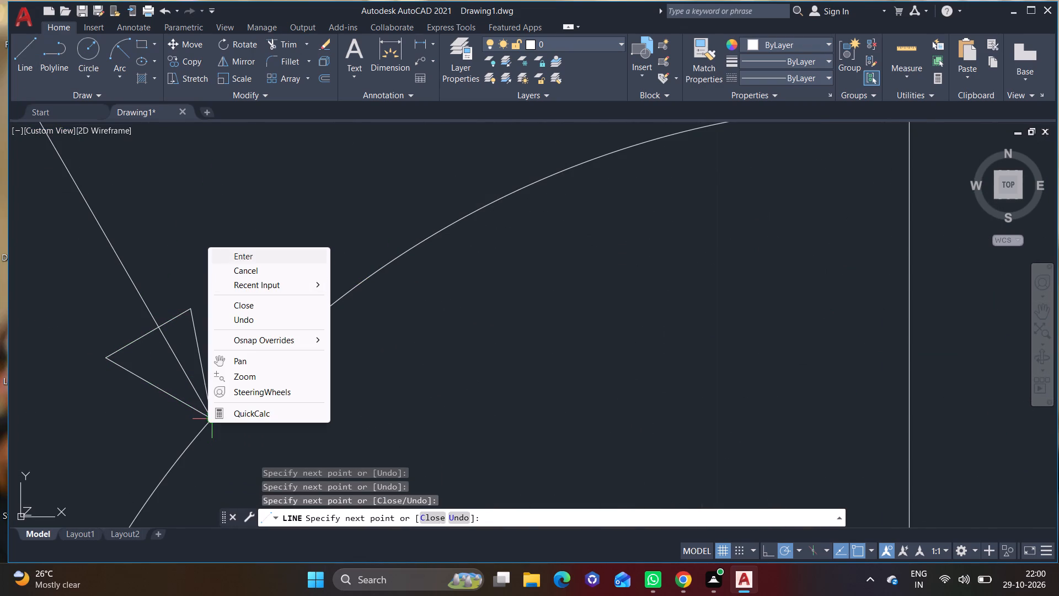
Draw a bent leader from the lower left of the small left circle, falling left at about 210° with a horizontal tail.
scroll(291, 353, down, 3)
middle_drag(355, 406, 418, 281)
click(34, 54)
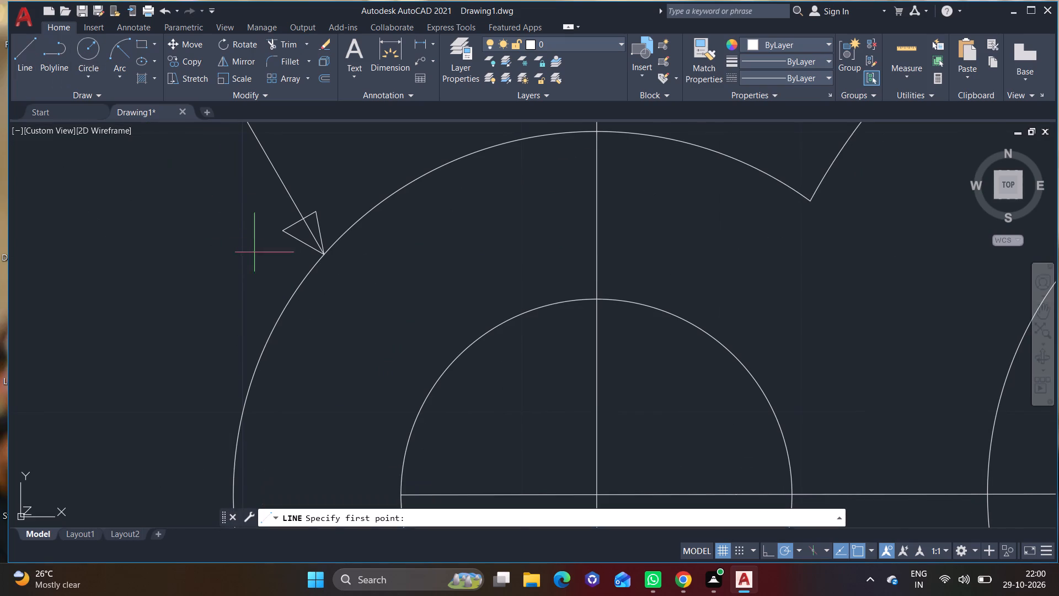
scroll(285, 271, down, 2)
middle_drag(336, 314, 456, 200)
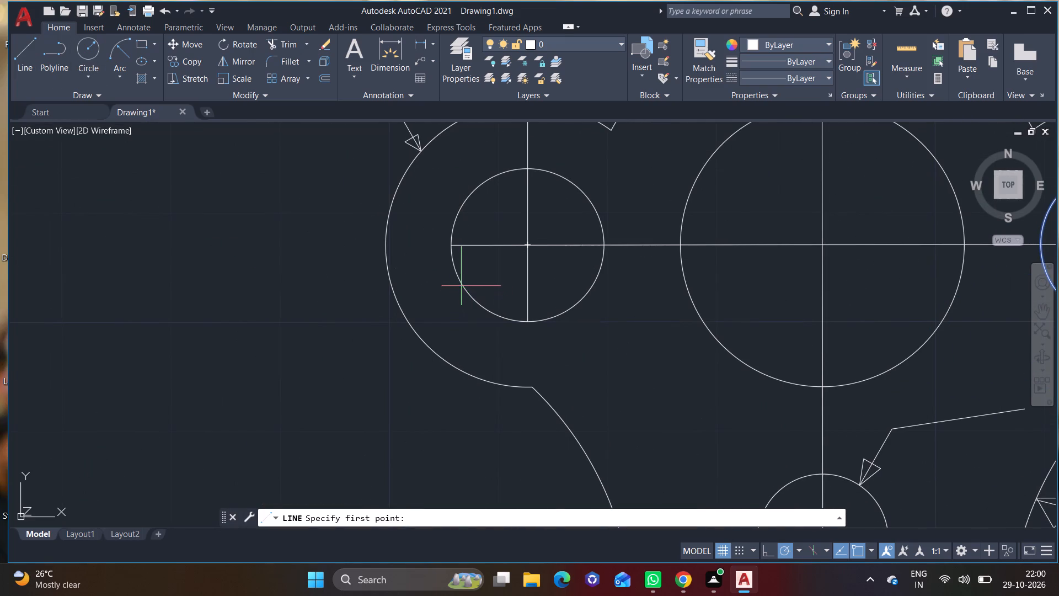
click(462, 285)
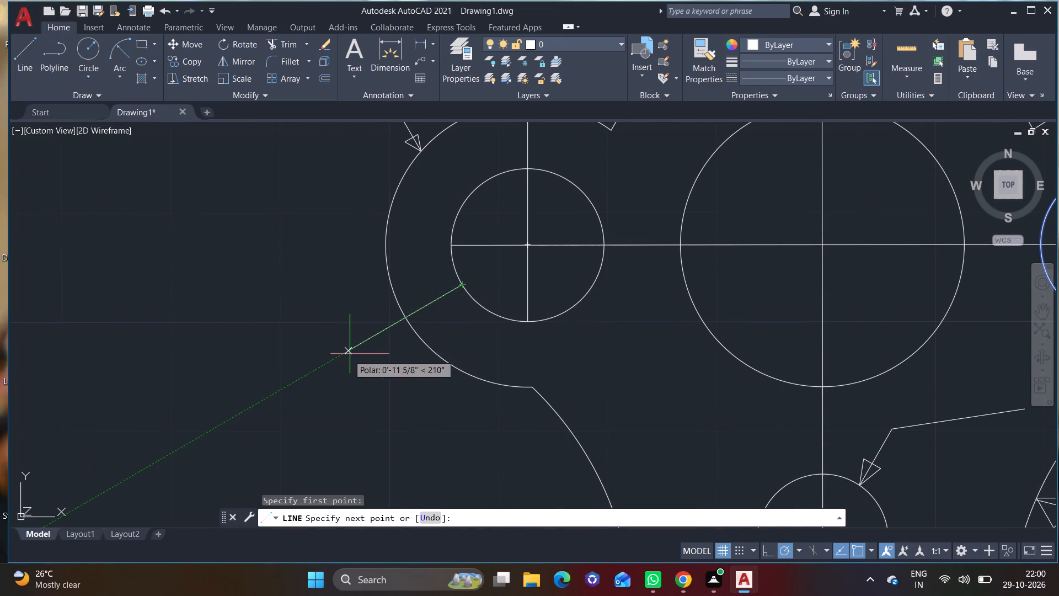
click(343, 358)
click(136, 350)
right_click(135, 348)
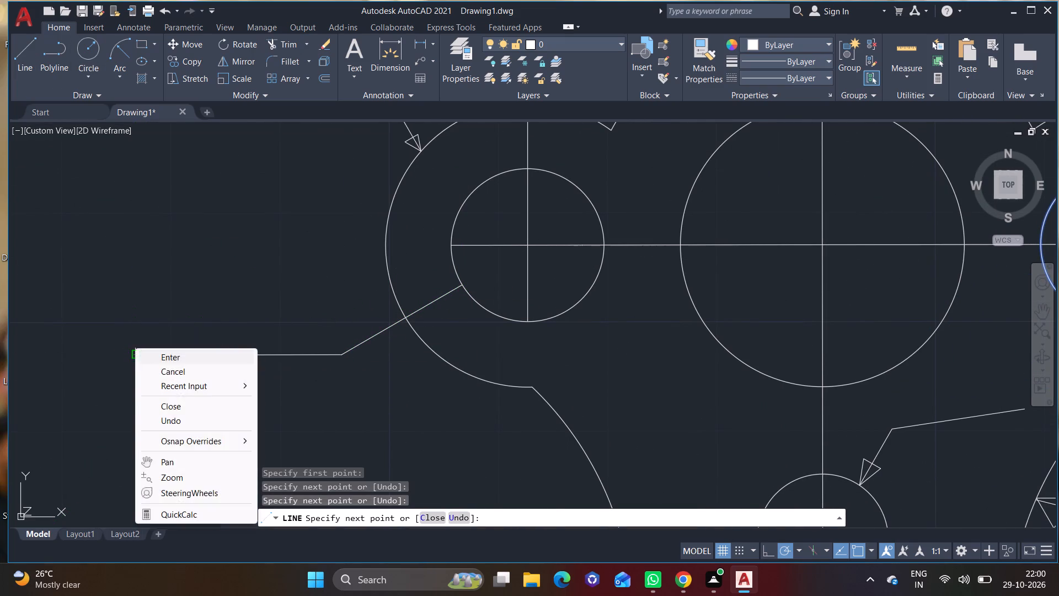
click(163, 354)
Draw a triangular arrowhead with lines where the leader touches the small left circle.
click(16, 59)
scroll(435, 285, up, 1)
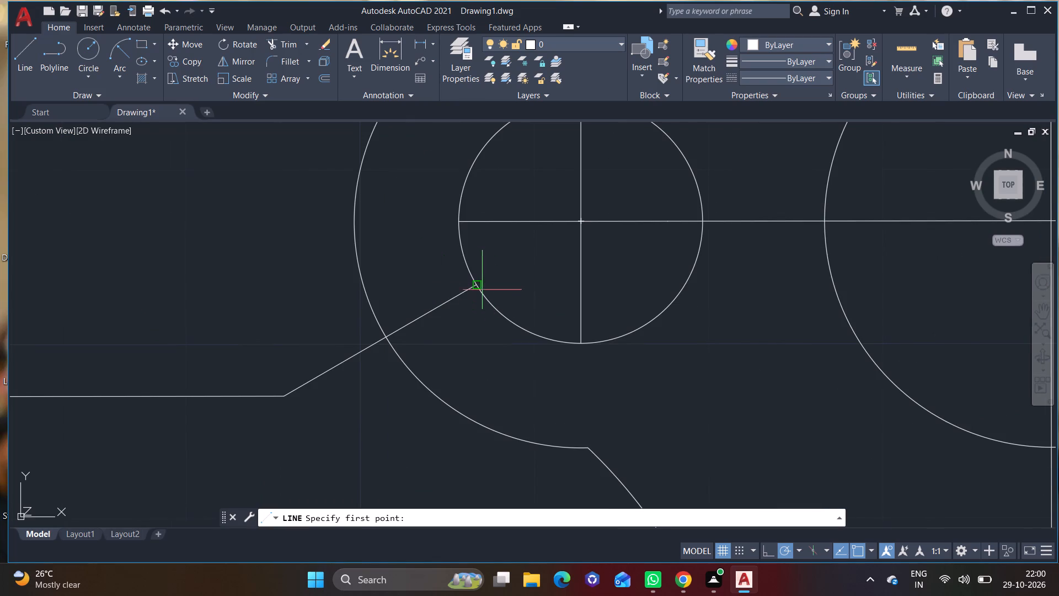
click(476, 288)
click(417, 298)
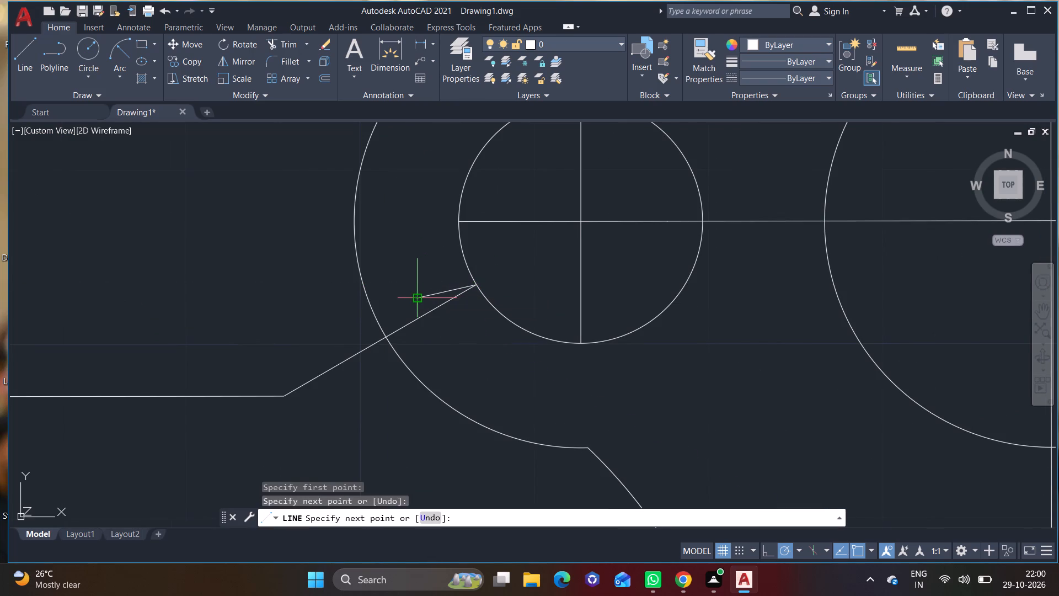
click(442, 329)
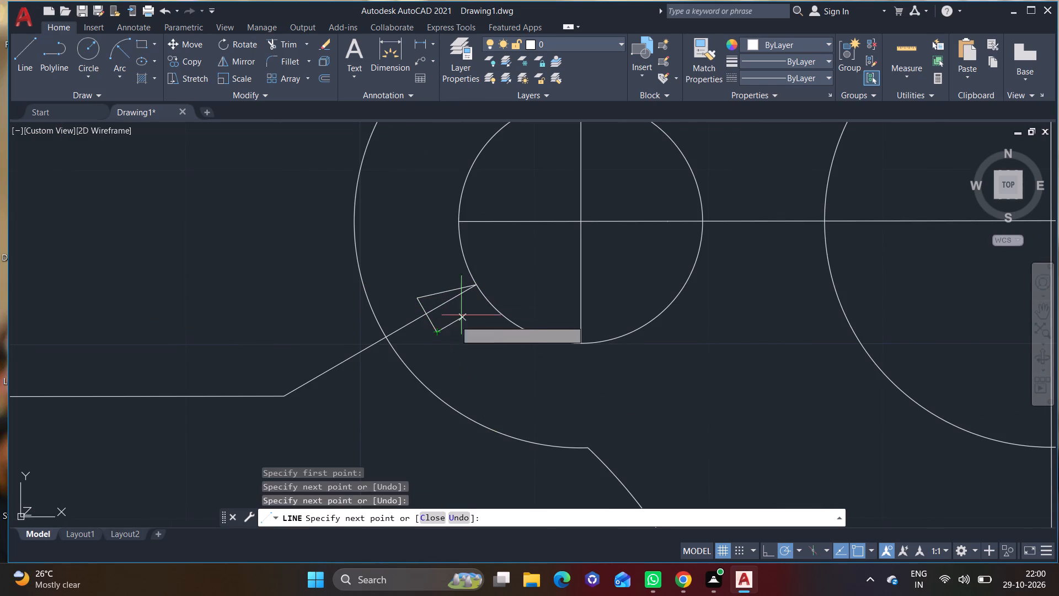
click(475, 281)
right_click(475, 281)
click(491, 285)
Draw a bent leader from the lower left of the upper central circle, falling left with a horizontal tail about 2'-8" long.
scroll(463, 328, down, 3)
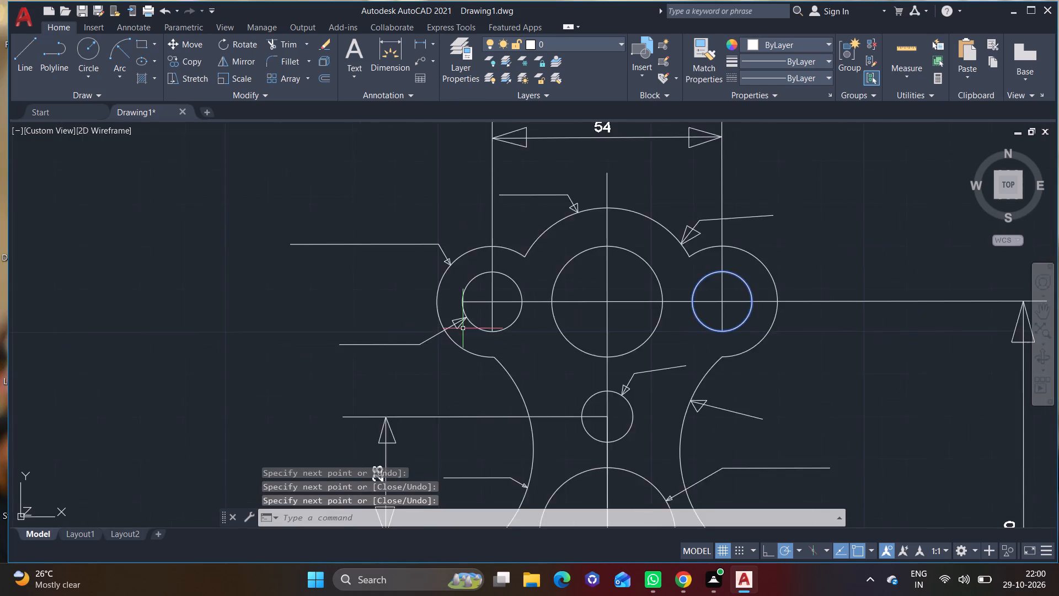
scroll(463, 328, down, 2)
middle_drag(477, 347, 447, 257)
click(26, 63)
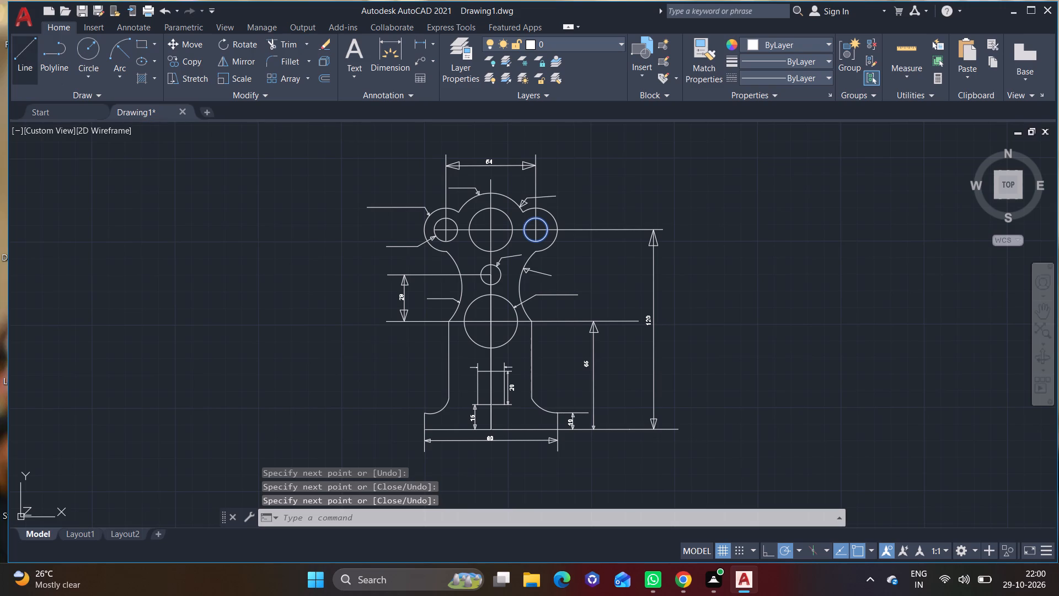
scroll(438, 269, up, 3)
middle_drag(440, 268, 447, 269)
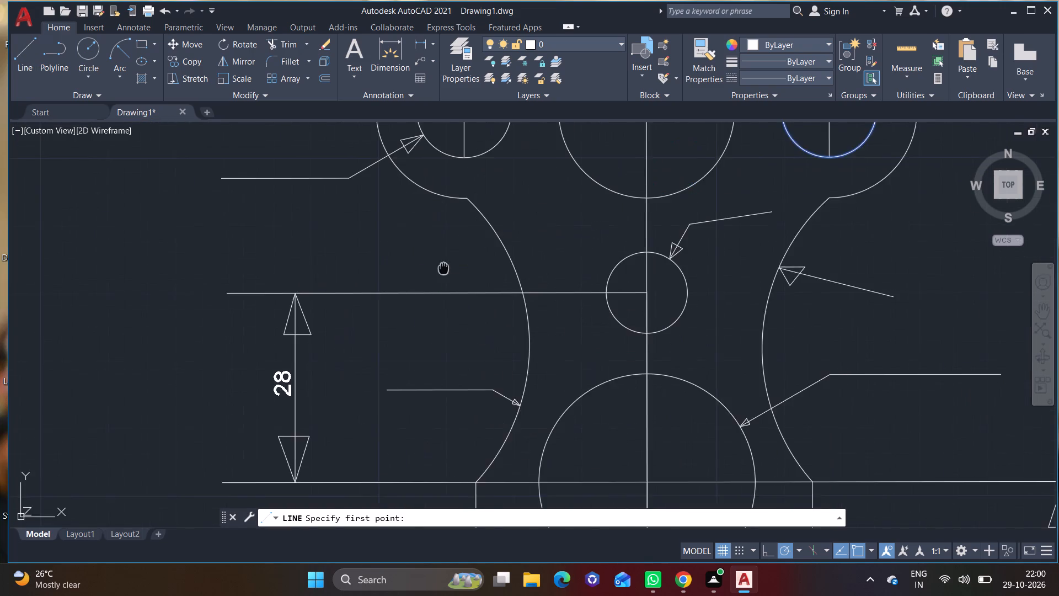
middle_drag(447, 269, 479, 275)
click(619, 174)
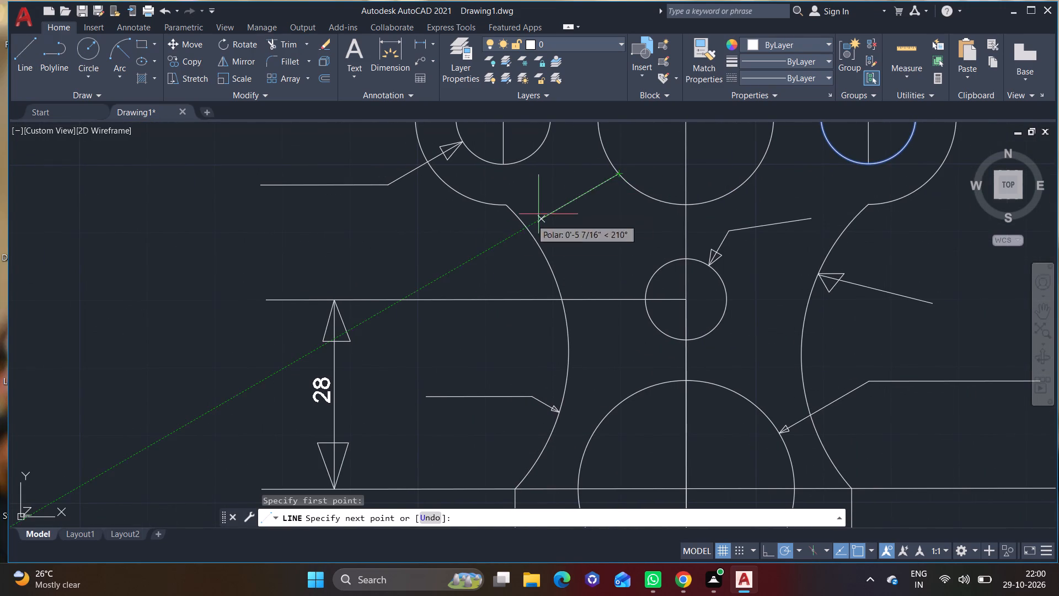
click(475, 240)
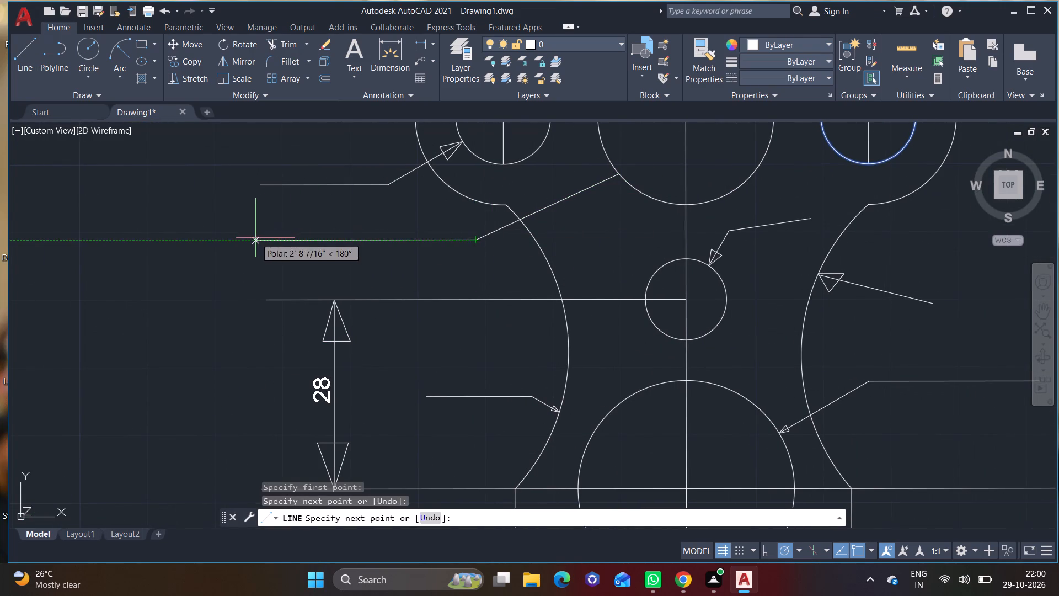
click(255, 238)
right_click(255, 238)
click(293, 247)
Draw a triangular arrowhead with lines where the leader touches the upper central circle.
click(29, 63)
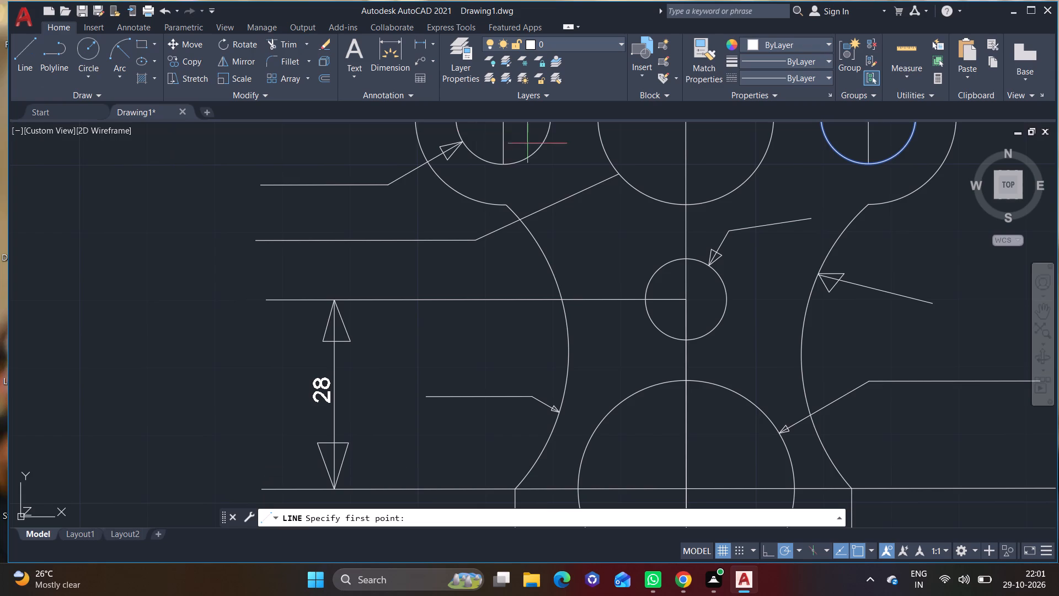
scroll(577, 192, up, 3)
middle_drag(692, 179, 646, 299)
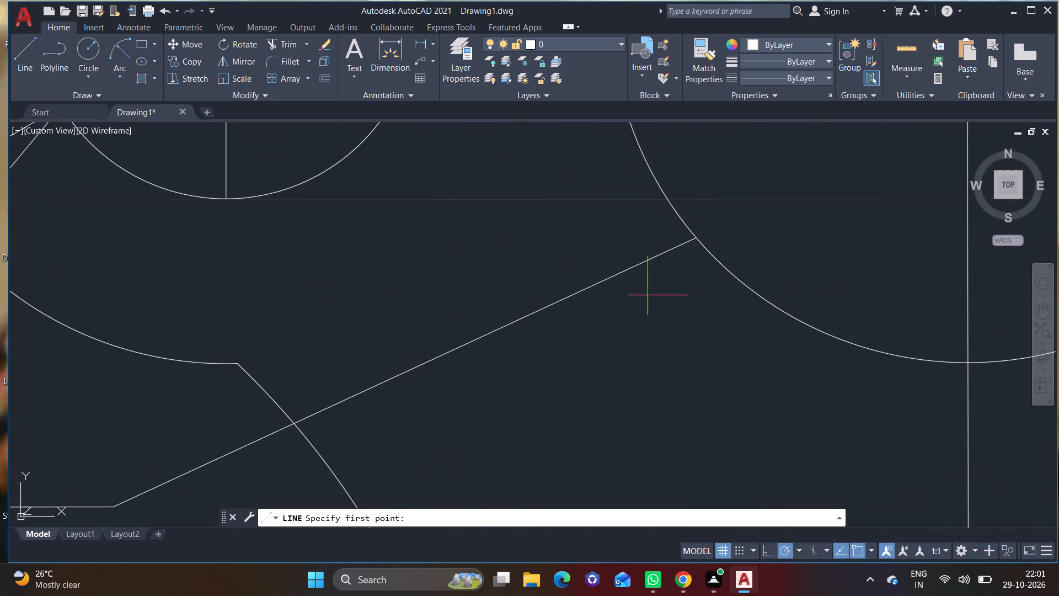
click(693, 238)
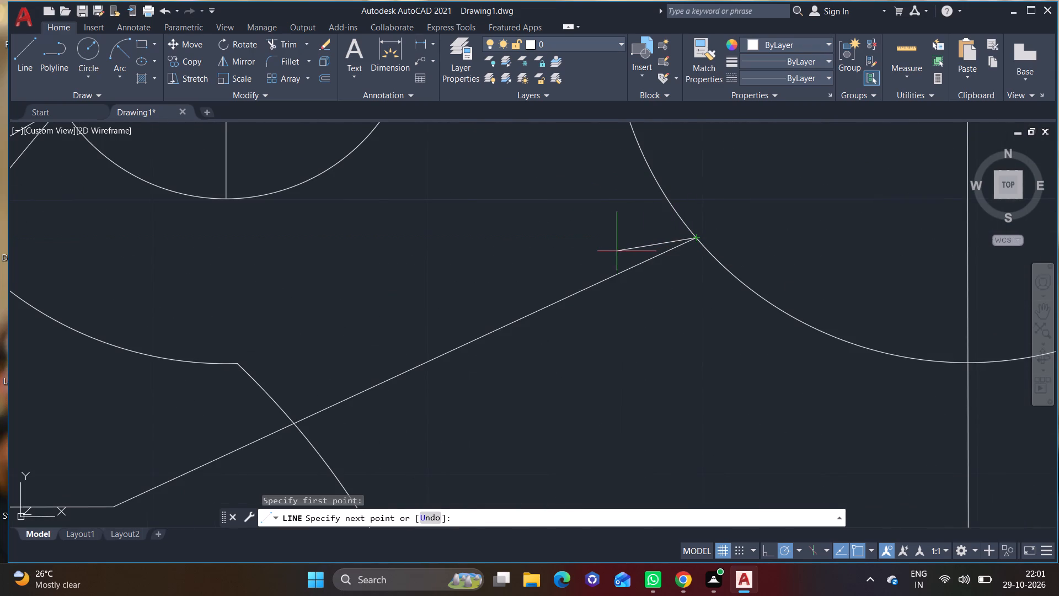
click(613, 253)
click(643, 290)
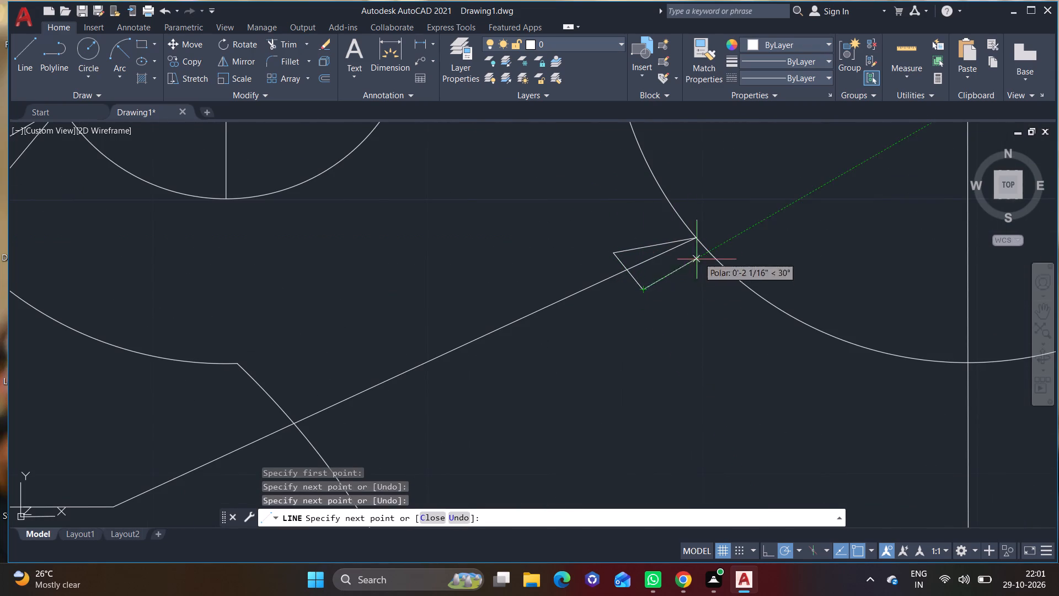
click(699, 234)
right_click(699, 234)
click(735, 248)
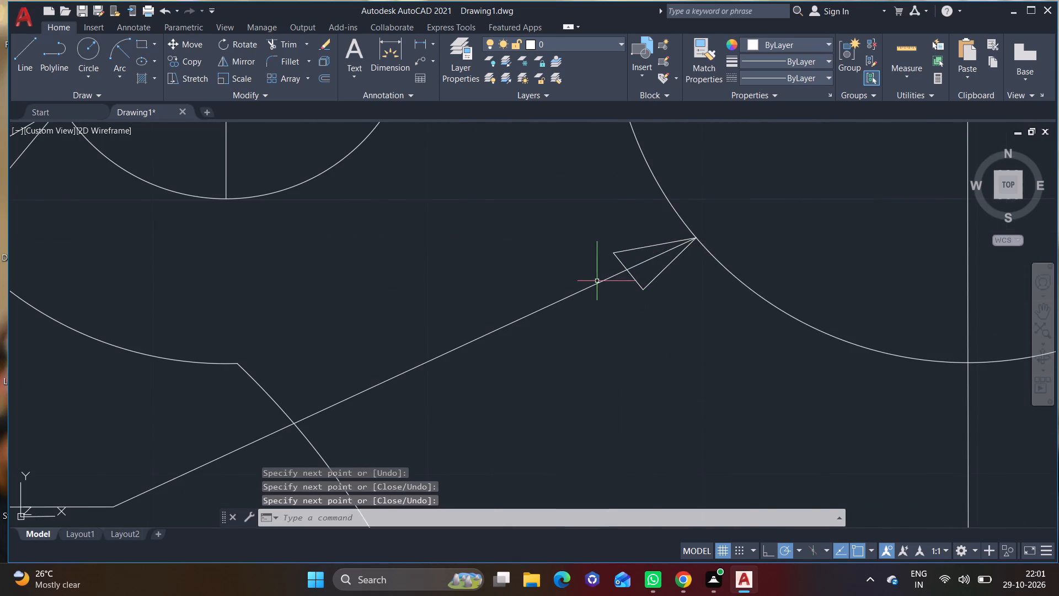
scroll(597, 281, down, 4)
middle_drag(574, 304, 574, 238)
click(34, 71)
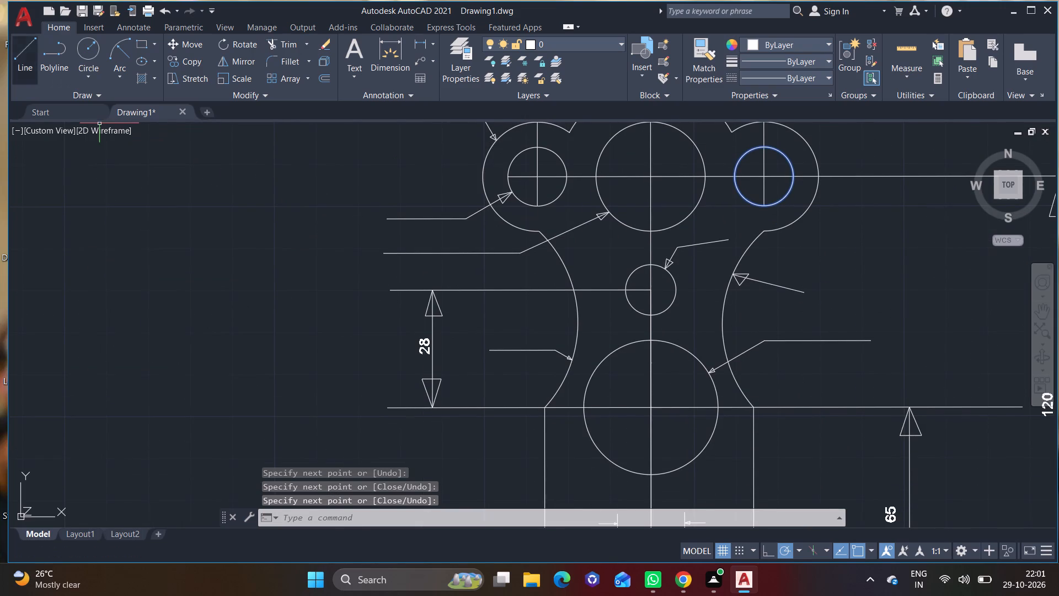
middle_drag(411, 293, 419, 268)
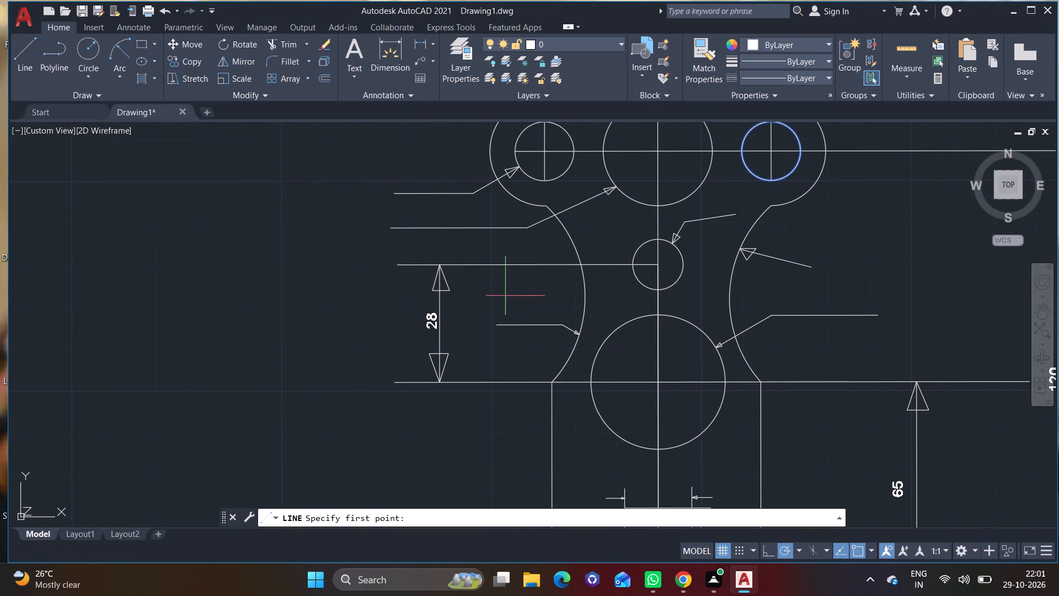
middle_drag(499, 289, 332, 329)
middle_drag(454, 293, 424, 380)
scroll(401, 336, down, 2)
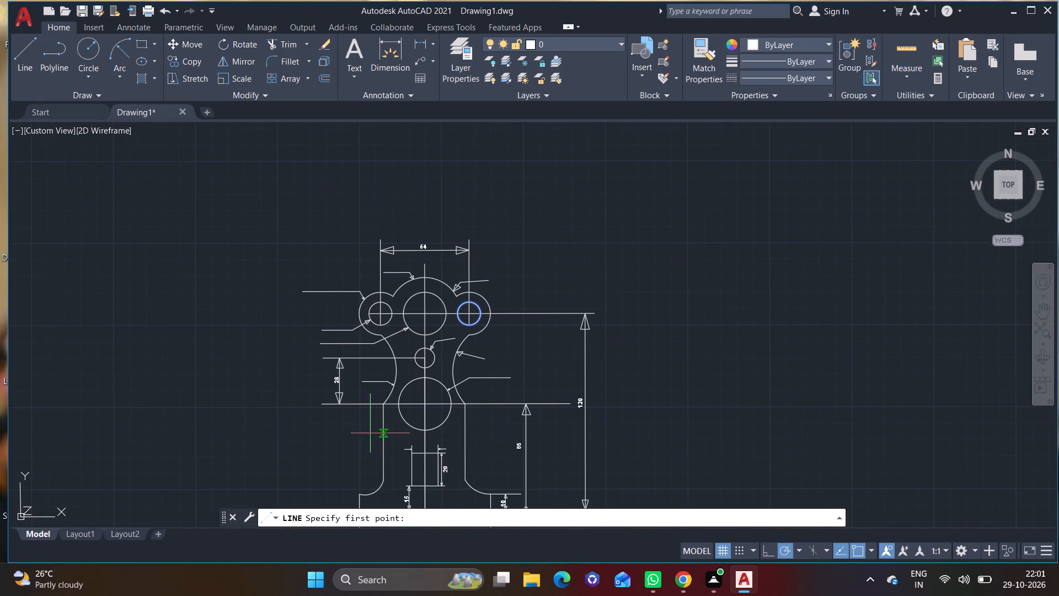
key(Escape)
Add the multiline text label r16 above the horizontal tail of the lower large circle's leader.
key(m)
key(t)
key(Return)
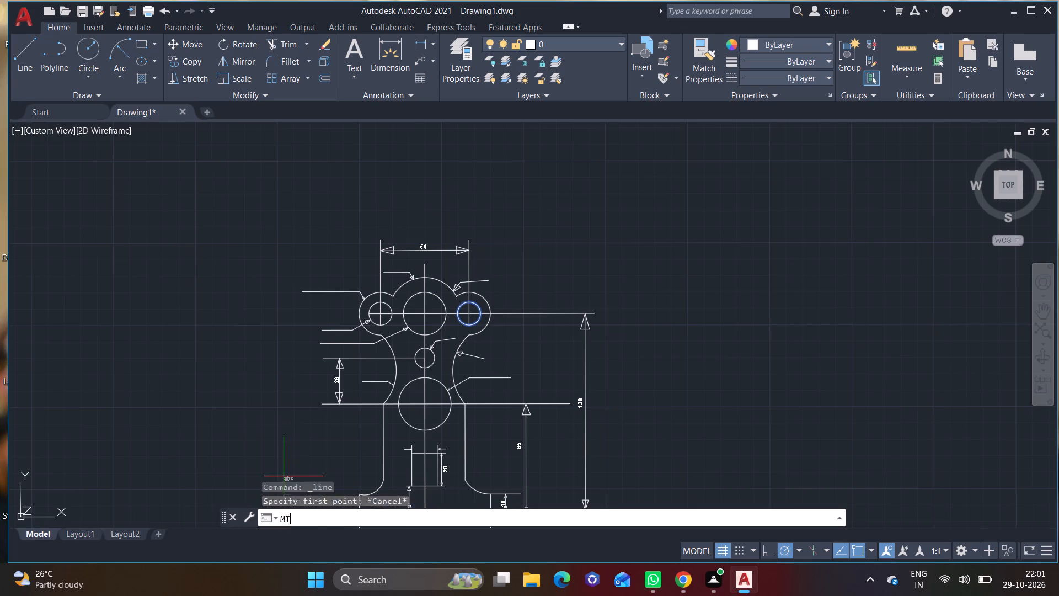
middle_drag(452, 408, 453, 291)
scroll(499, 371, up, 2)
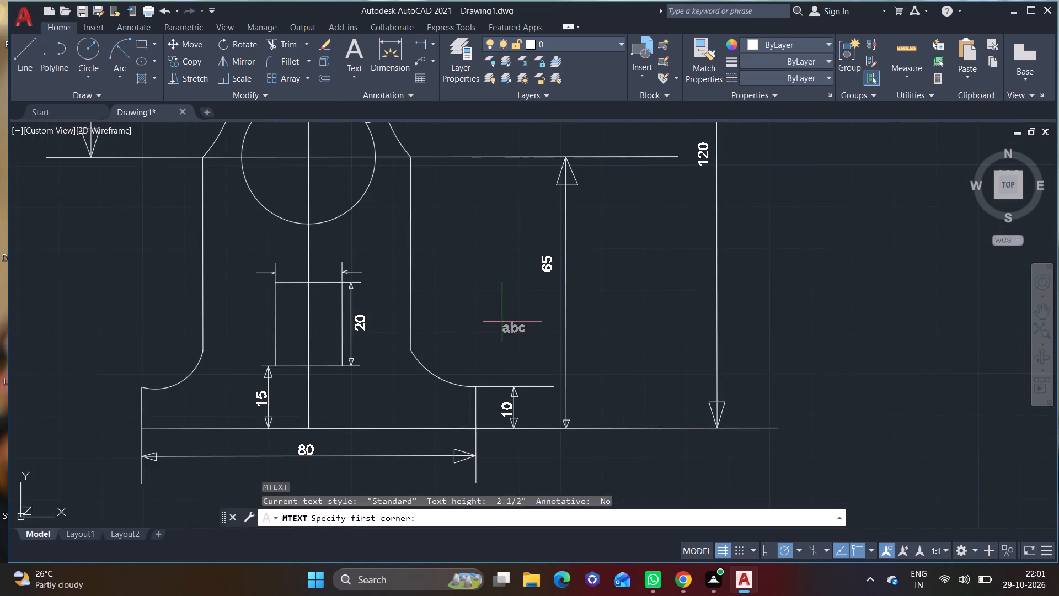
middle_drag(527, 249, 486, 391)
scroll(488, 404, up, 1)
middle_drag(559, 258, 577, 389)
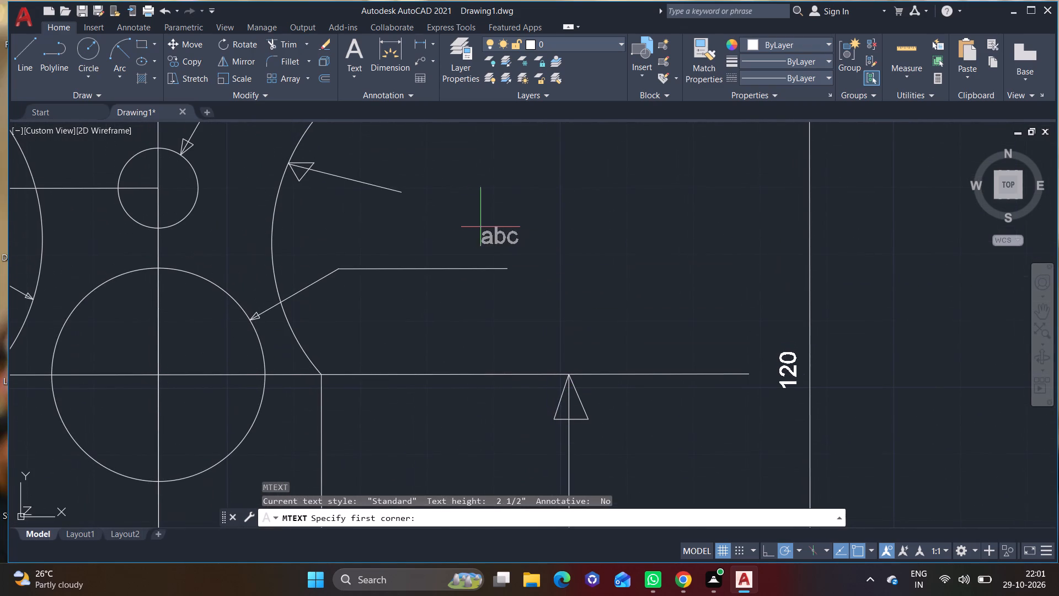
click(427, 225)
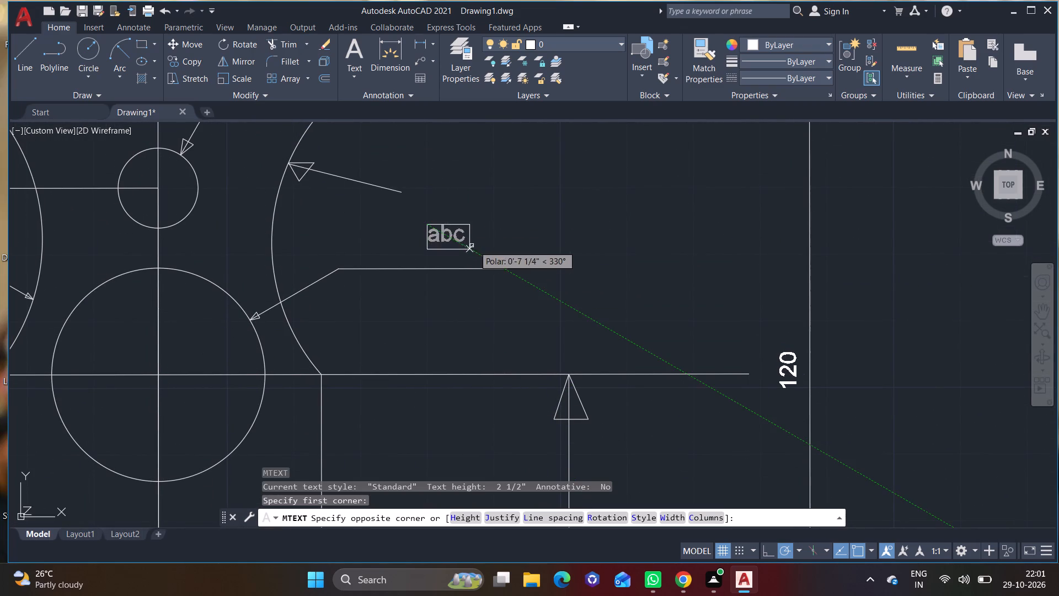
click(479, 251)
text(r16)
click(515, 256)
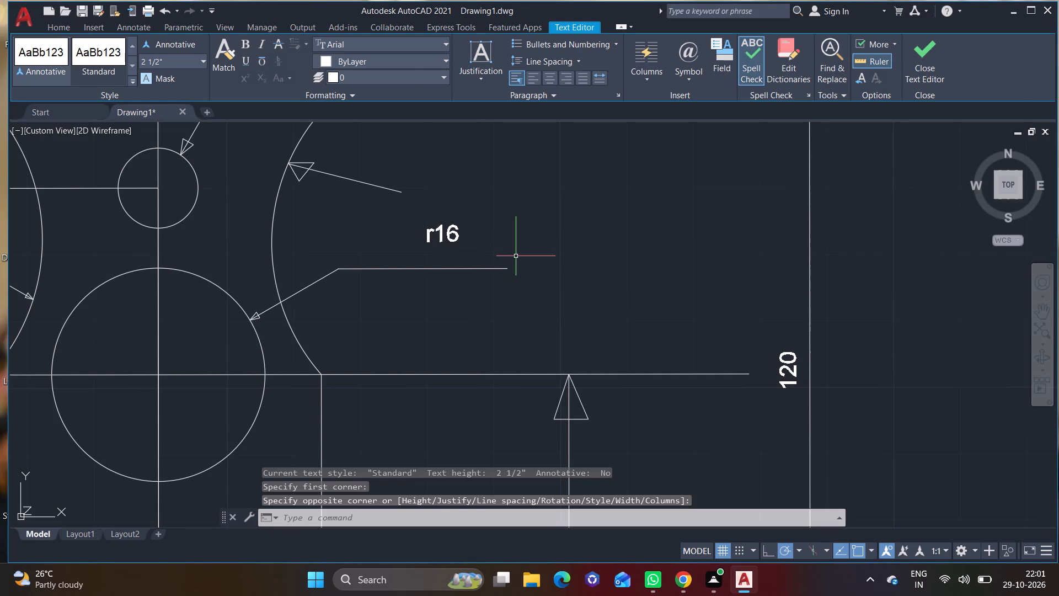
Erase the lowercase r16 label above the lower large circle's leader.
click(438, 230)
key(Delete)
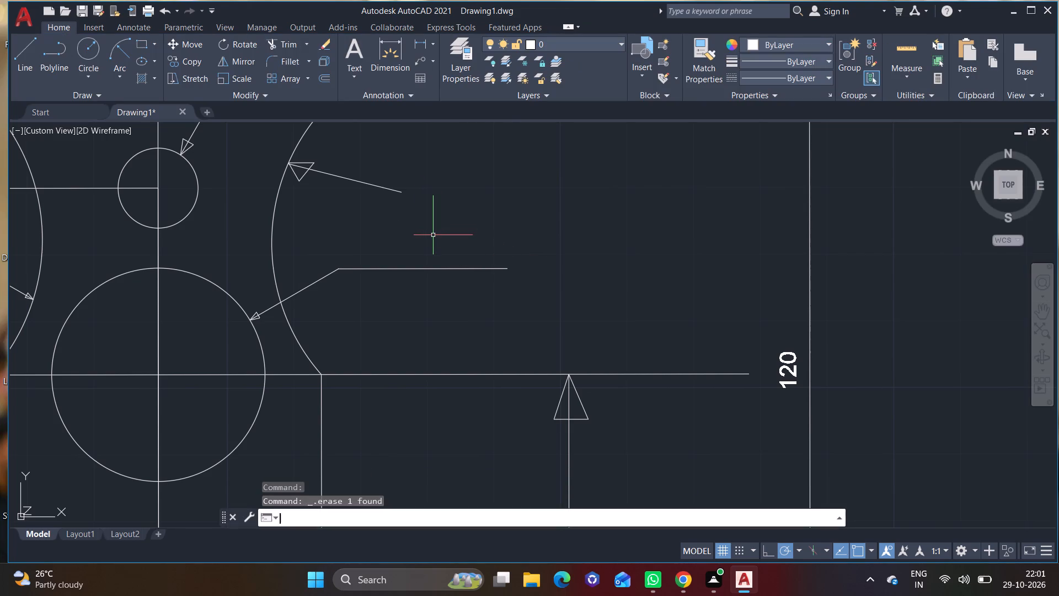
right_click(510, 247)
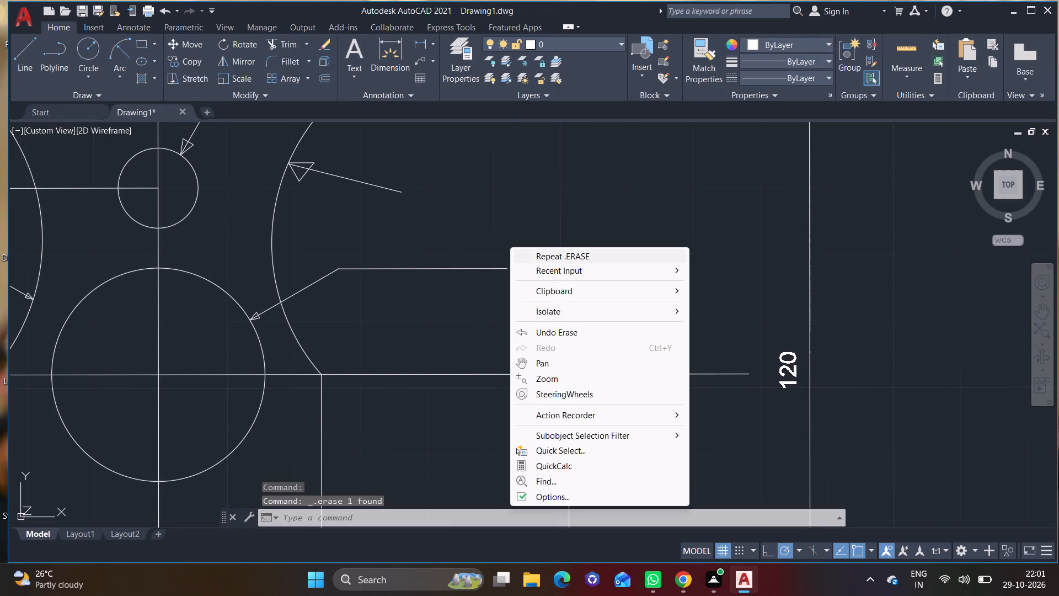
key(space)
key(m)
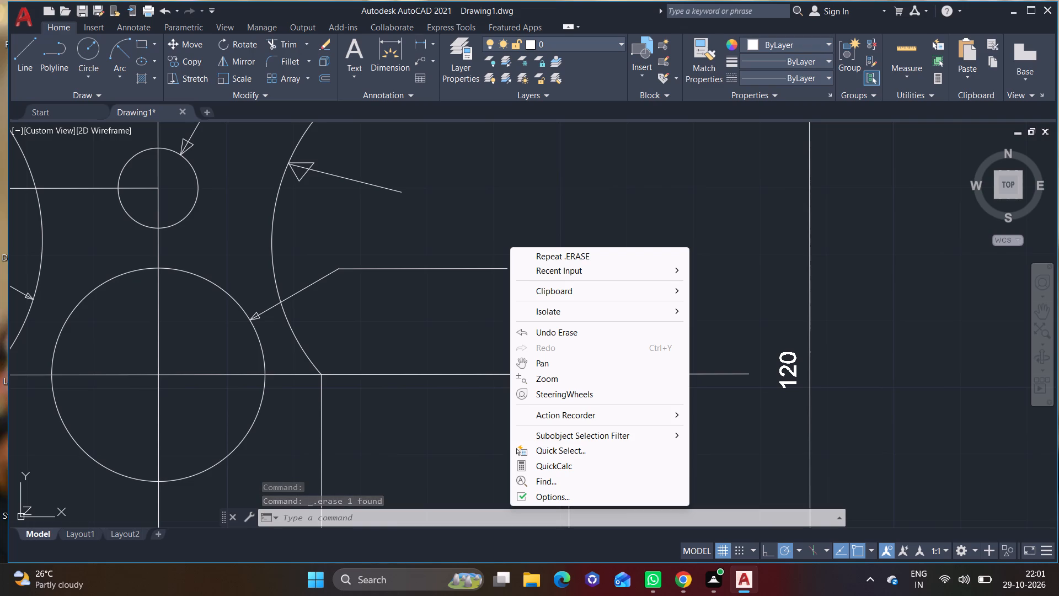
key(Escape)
Place the multiline text label R16 above the horizontal tail of the lower large circle's leader.
key(m)
key(t)
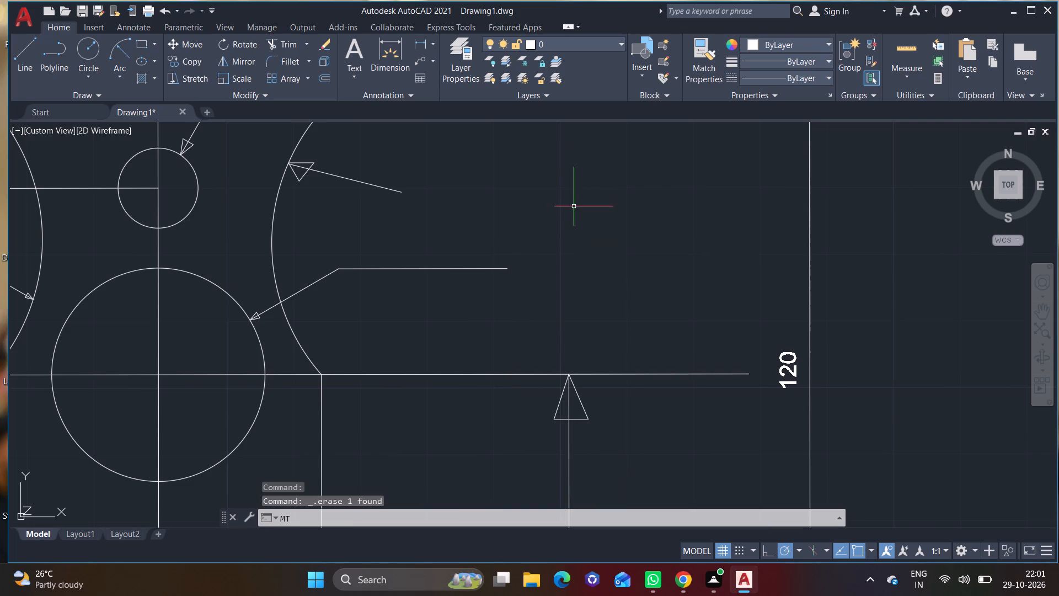
key(Return)
click(434, 236)
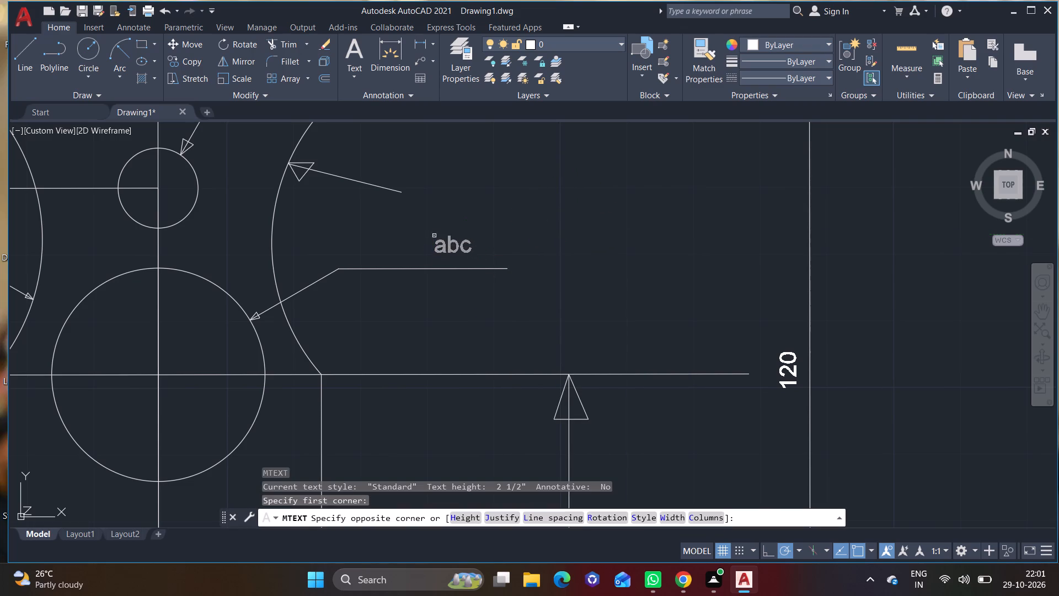
click(501, 262)
key(r)
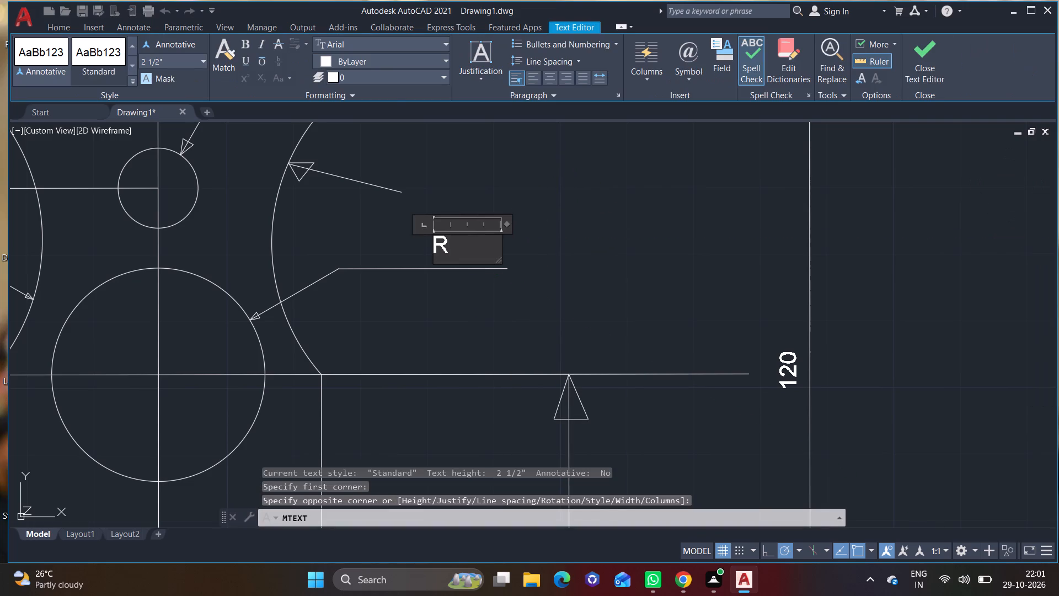
text(16)
click(561, 270)
Place the text label R16 above the straight leader that points at the right concave side arc.
middle_drag(534, 257, 532, 338)
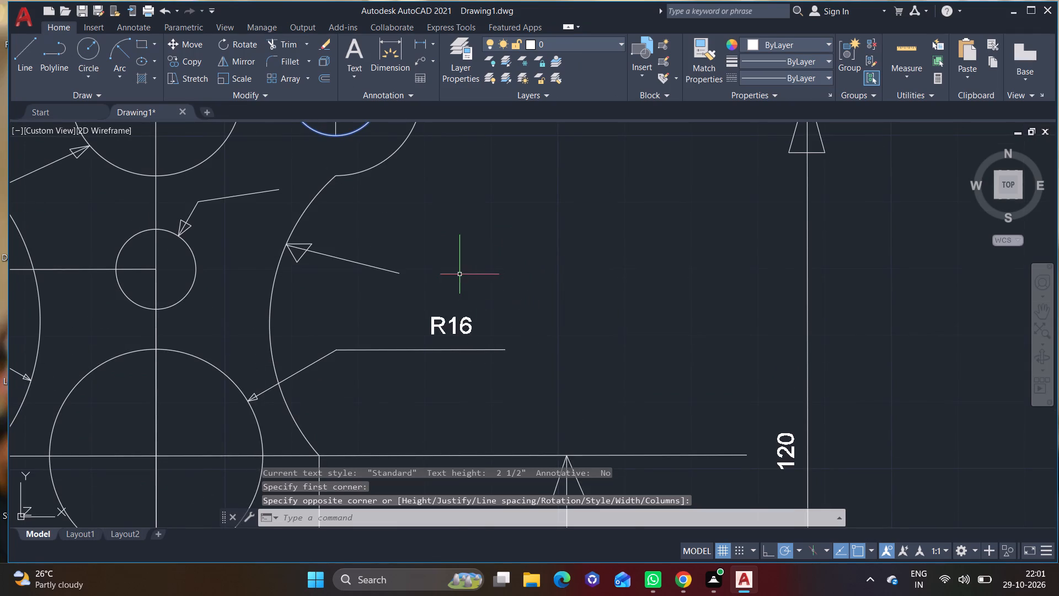
right_click(459, 274)
click(503, 282)
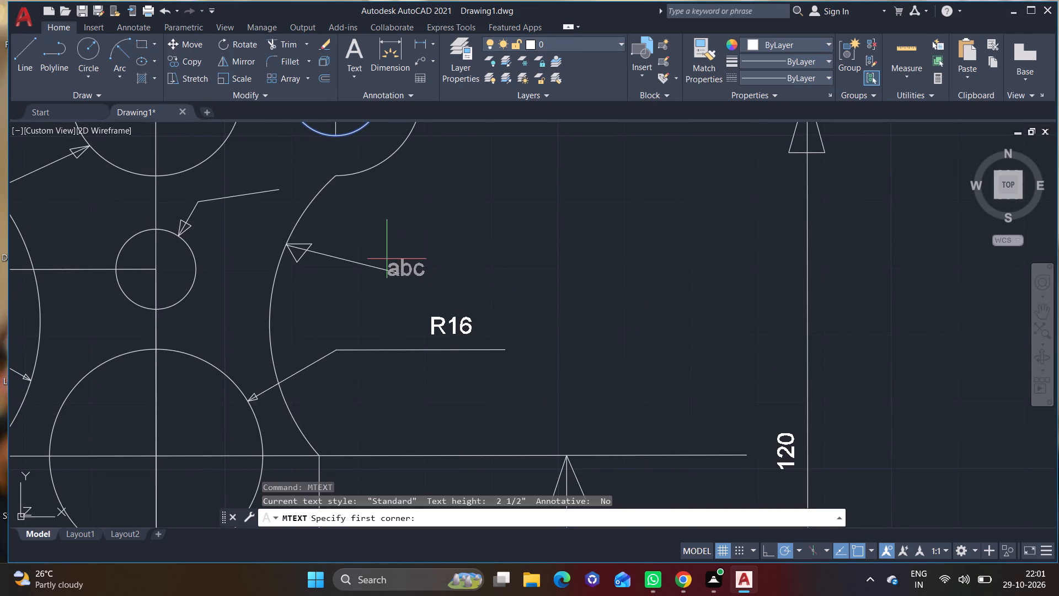
scroll(387, 258, up, 1)
click(320, 209)
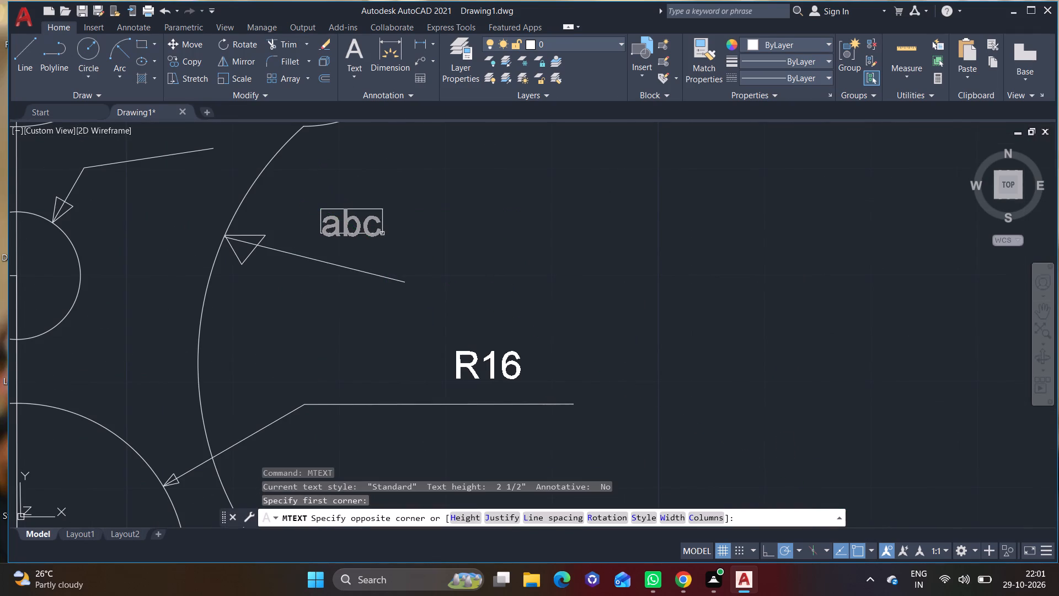
click(409, 248)
text(R1)
key(6)
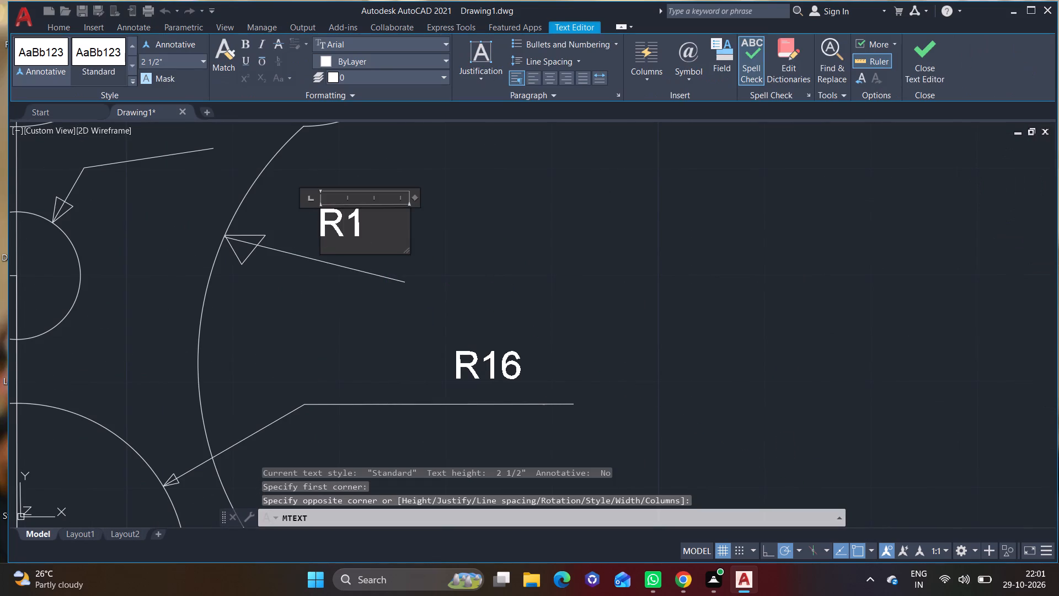
click(512, 243)
Place the text label R6 above the tail of the small central circle's leader.
scroll(455, 241, down, 1)
middle_drag(455, 241, 603, 340)
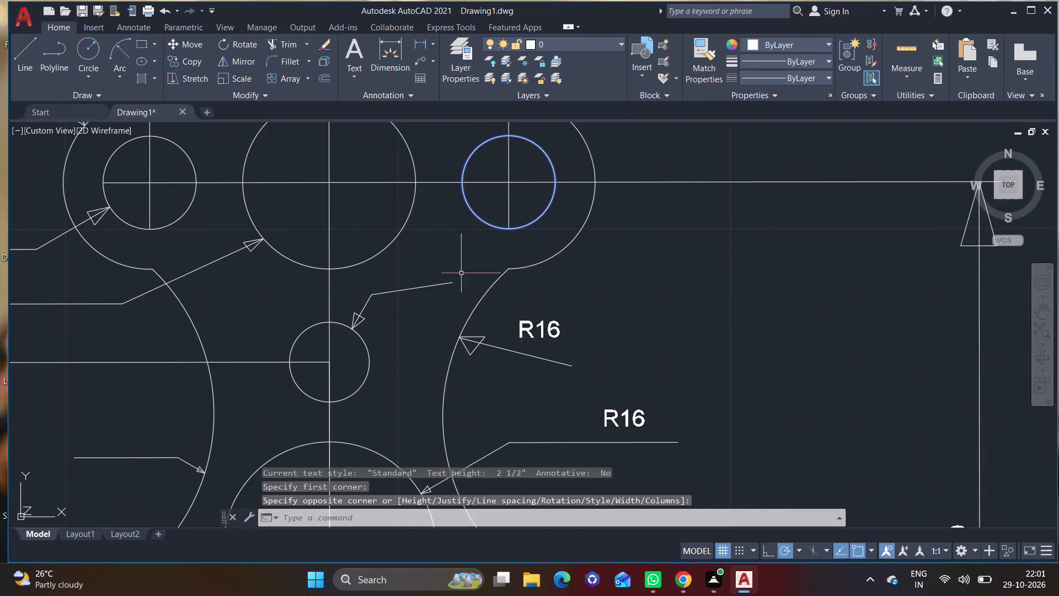
scroll(435, 274, up, 2)
right_click(411, 269)
click(450, 278)
click(337, 252)
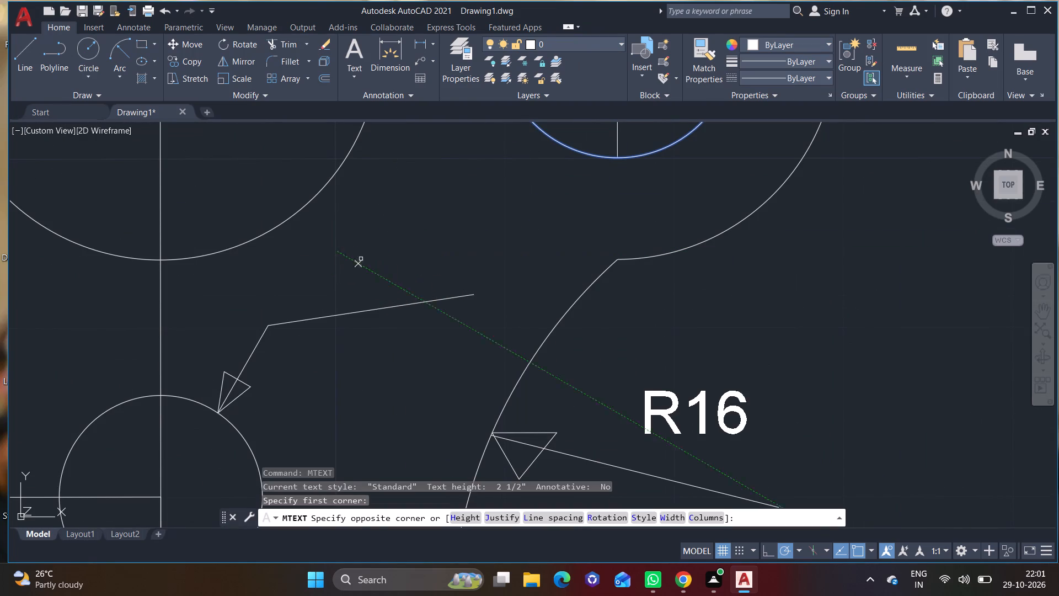
click(414, 279)
text(R6)
click(523, 275)
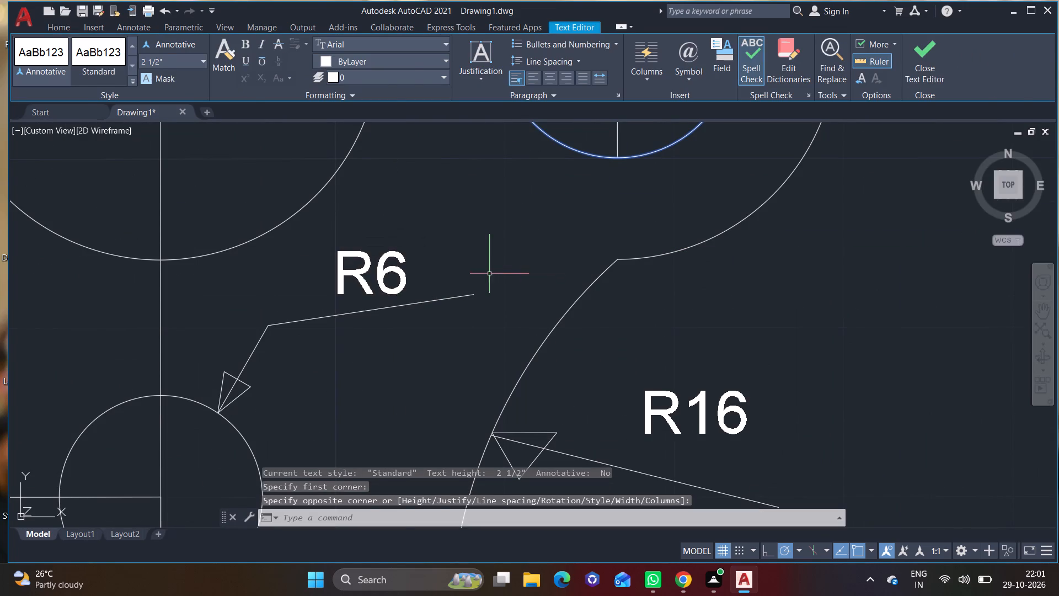
Place the text label R9 above the tail of the leader at the right end of the top arc.
scroll(483, 283, down, 3)
middle_drag(485, 287, 386, 437)
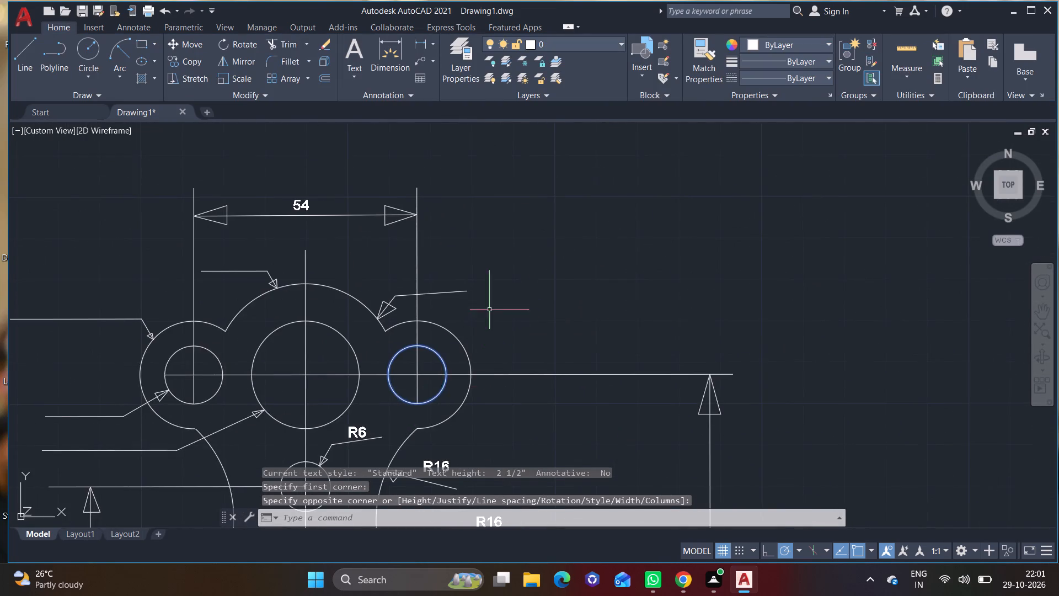
scroll(489, 308, up, 3)
right_click(463, 299)
click(490, 310)
middle_drag(424, 289, 524, 349)
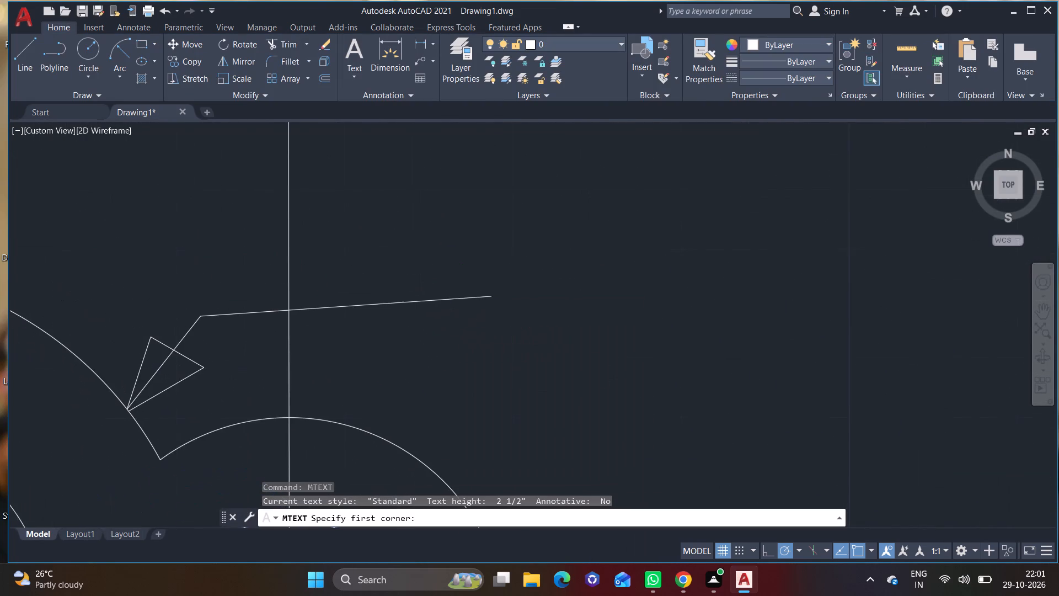
click(342, 243)
click(411, 276)
key(r)
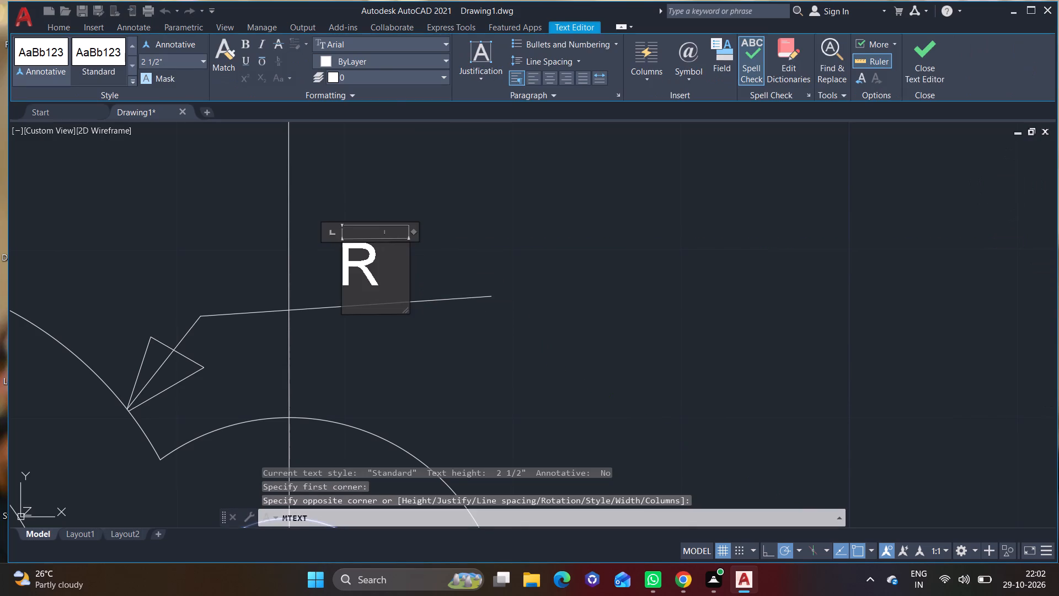
key(9)
click(526, 285)
Place the text label R22 above the horizontal tail of the leader on the top arc's left side.
scroll(379, 277, down, 2)
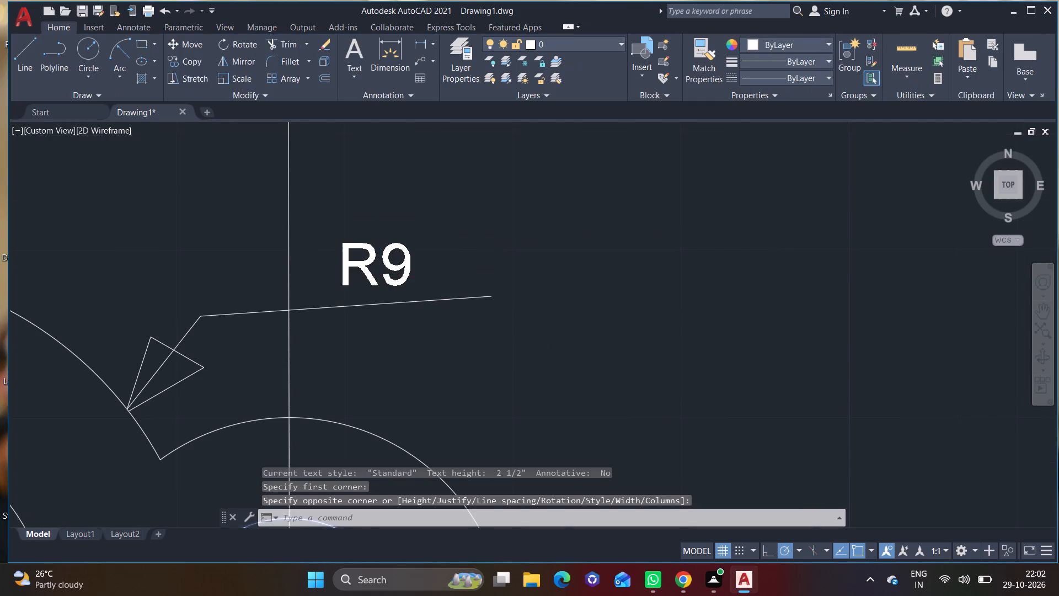
middle_drag(387, 271, 562, 366)
scroll(341, 296, up, 2)
middle_drag(299, 296, 463, 249)
right_click(373, 279)
click(408, 286)
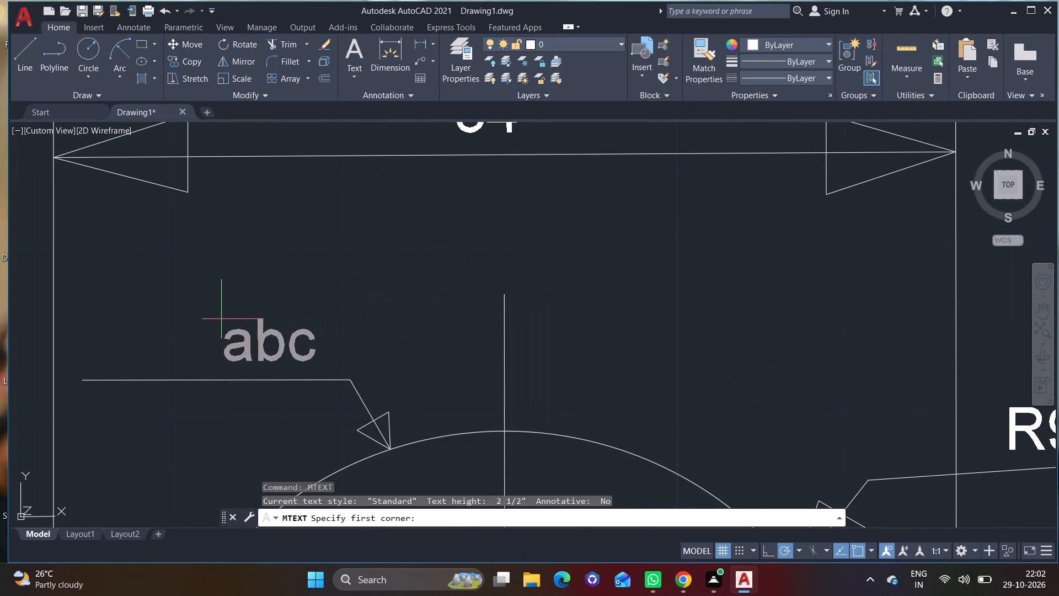
click(221, 319)
click(296, 342)
key(r)
text(22)
click(382, 335)
Place the text label R13 above the horizontal tail of the leader to the left outer lobe arc.
scroll(377, 341, down, 3)
middle_drag(402, 365, 418, 249)
scroll(405, 359, up, 1)
middle_drag(274, 286, 396, 257)
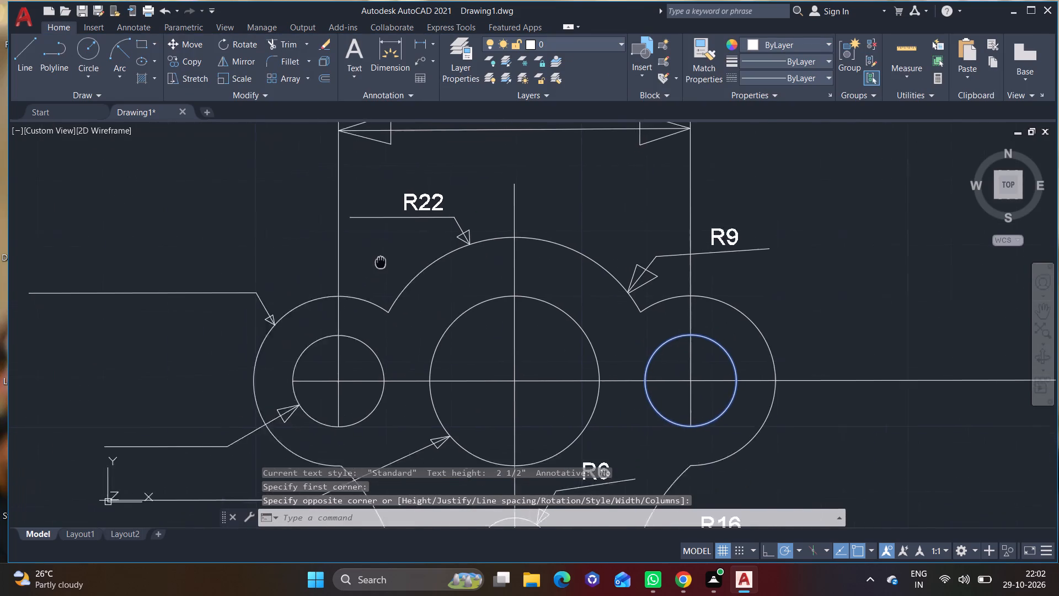
middle_drag(396, 257, 432, 248)
right_click(148, 227)
click(191, 236)
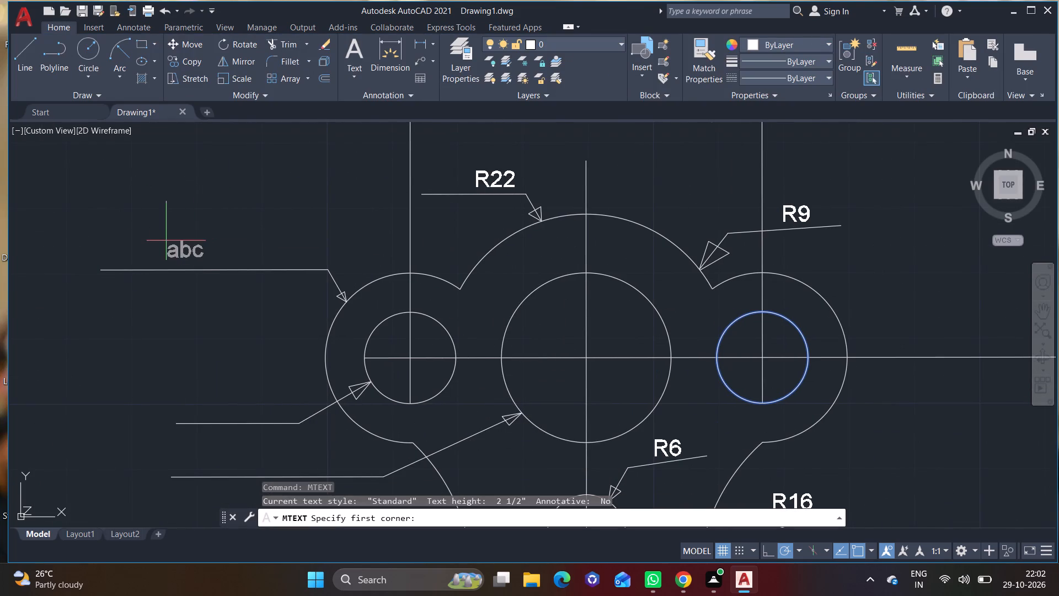
click(153, 224)
click(230, 257)
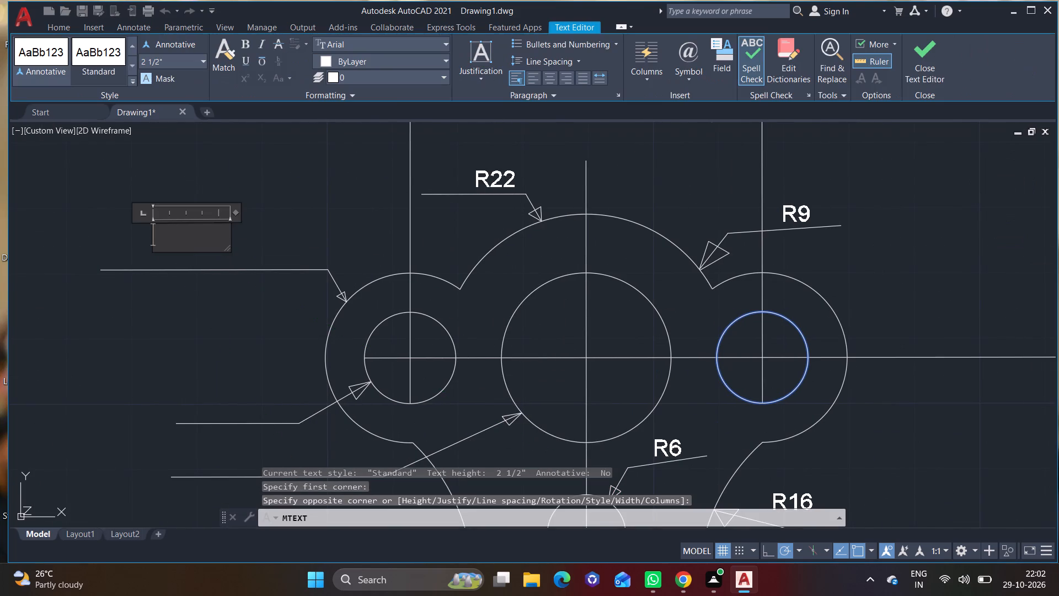
key(r)
key(1)
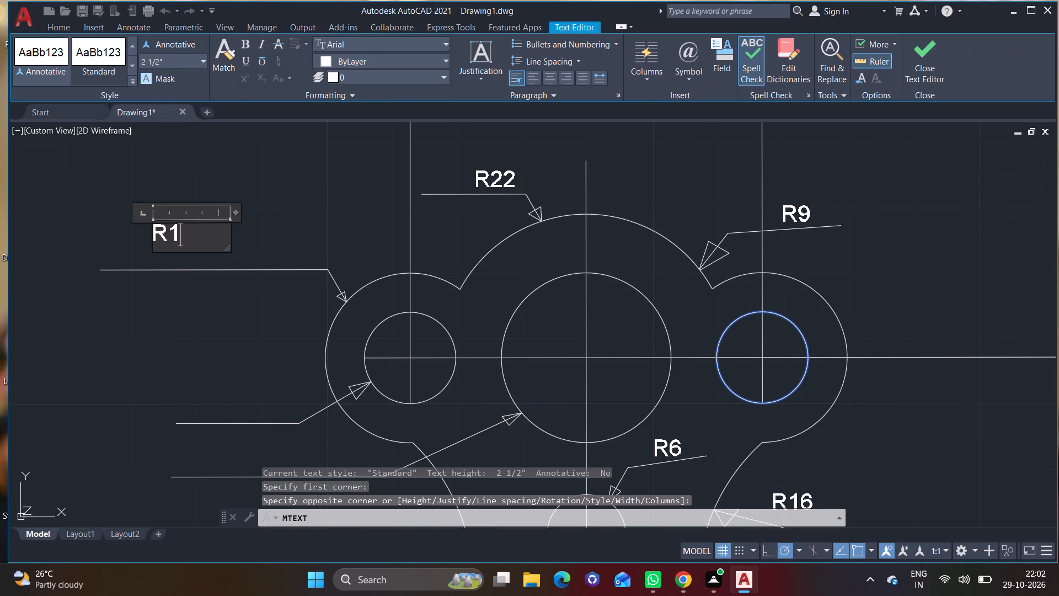
key(3)
click(305, 216)
Place the text label R7 above the horizontal tail of the small left circle's leader.
scroll(287, 246, down, 1)
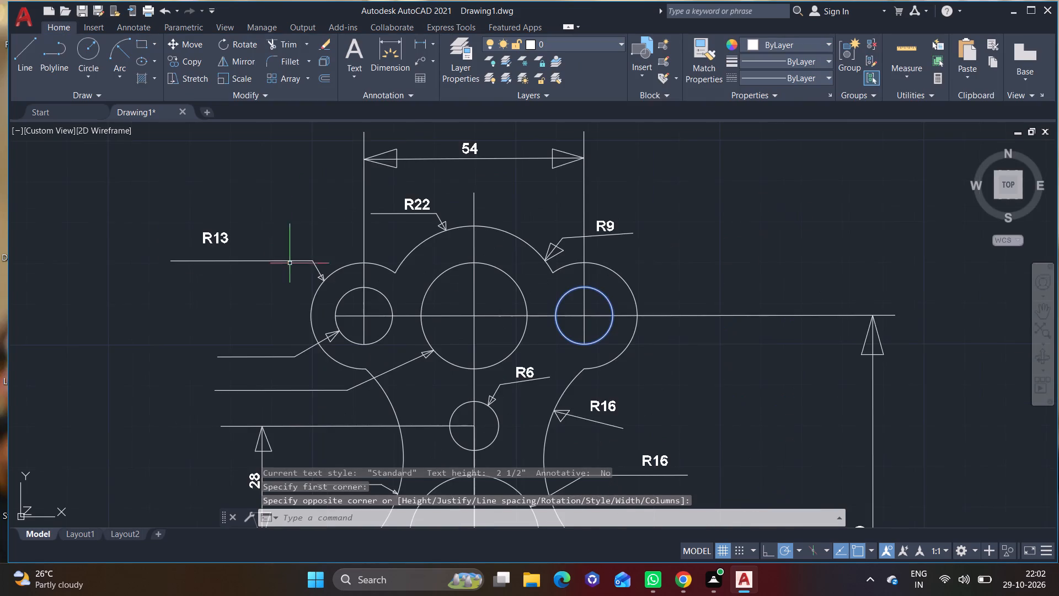
middle_drag(290, 267, 331, 180)
middle_drag(334, 269, 345, 214)
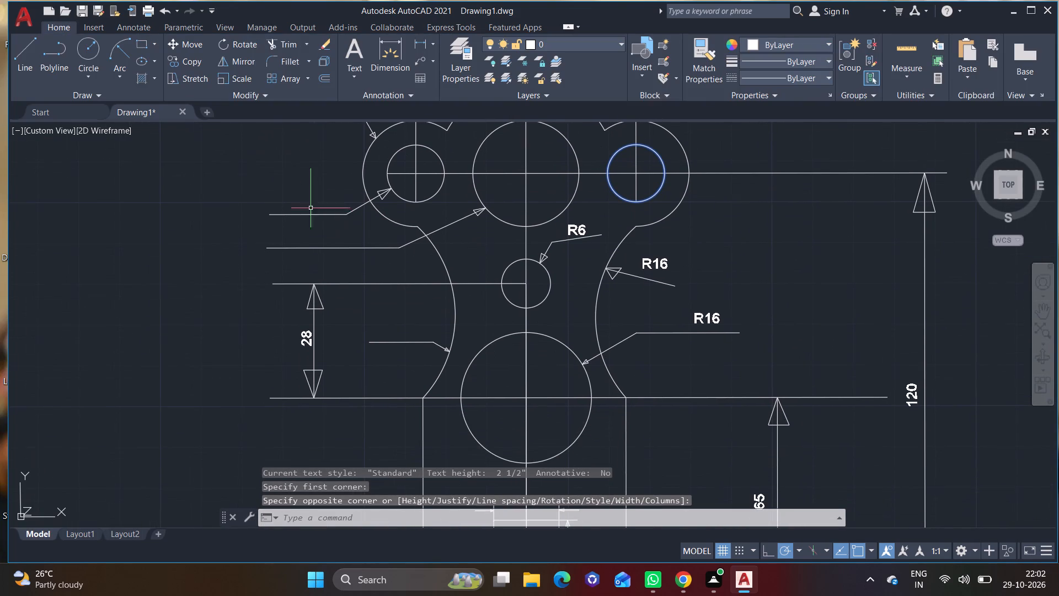
right_click(191, 215)
click(215, 225)
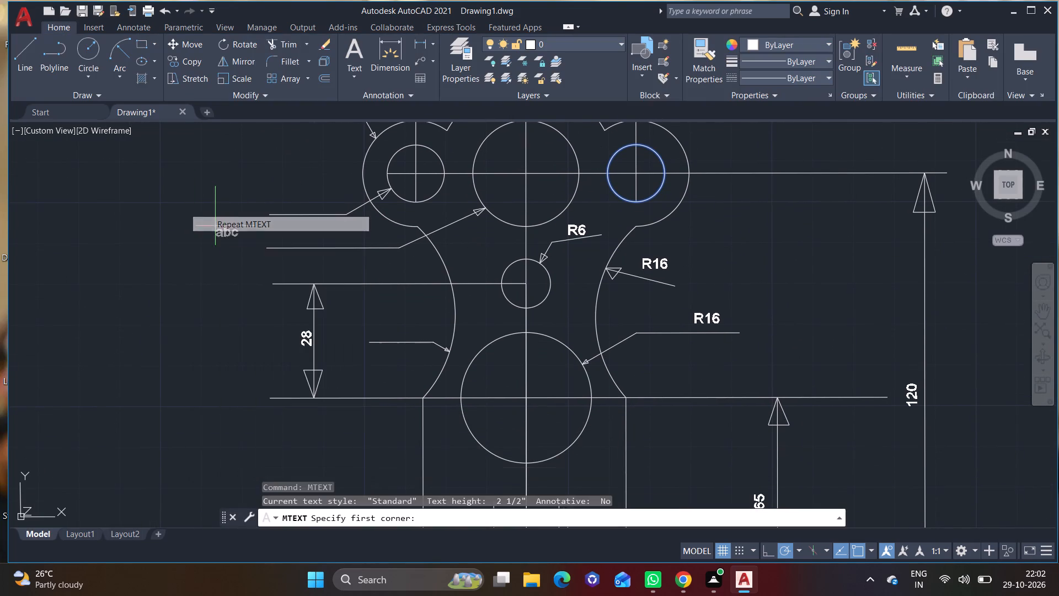
scroll(274, 251, up, 1)
middle_drag(273, 236, 266, 322)
click(283, 246)
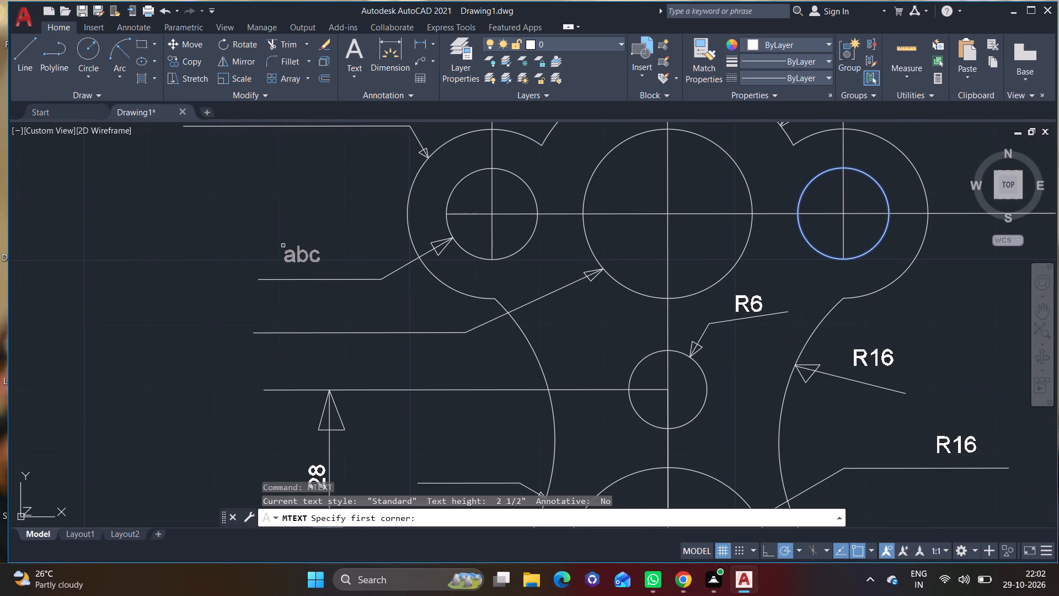
click(329, 258)
key(r)
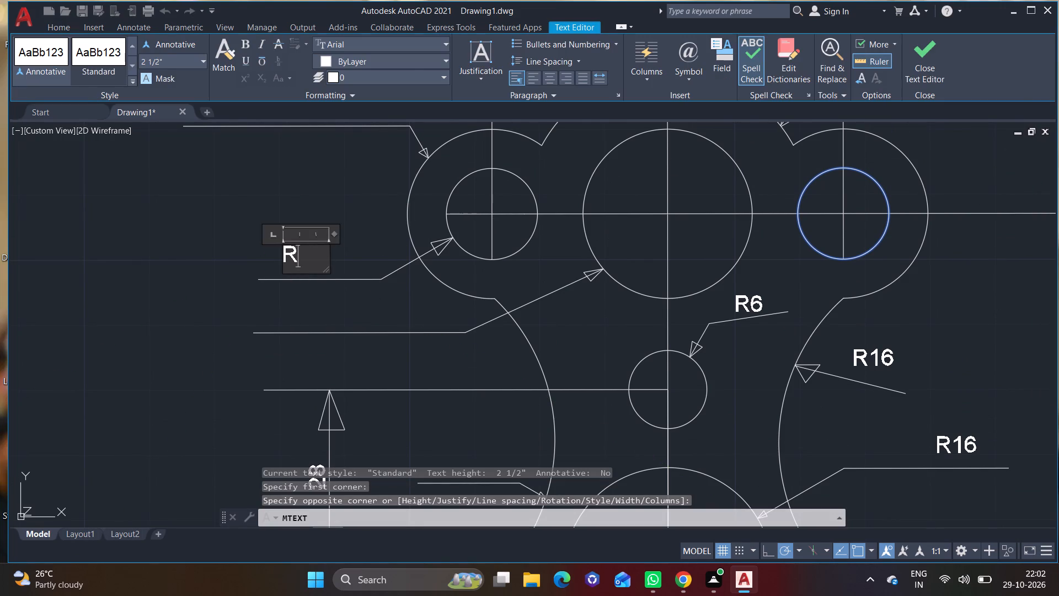
key(7)
click(199, 301)
Place the text label R13 above the horizontal tail of the leader to the large upper centre circle.
middle_drag(315, 315, 320, 273)
scroll(315, 315, up, 1)
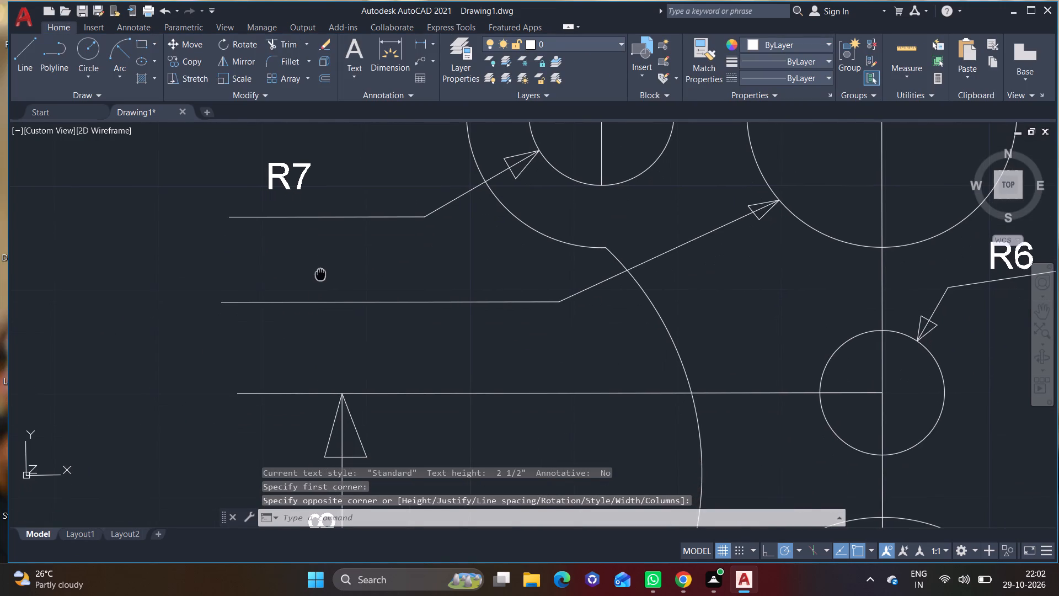
scroll(320, 273, down, 1)
right_click(310, 293)
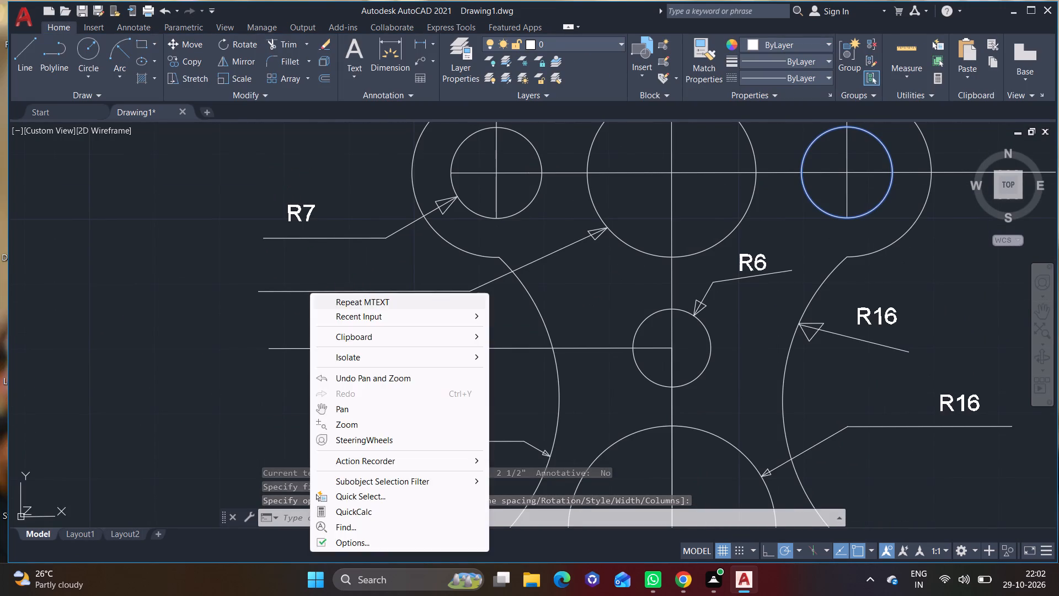
click(336, 302)
click(308, 262)
click(362, 280)
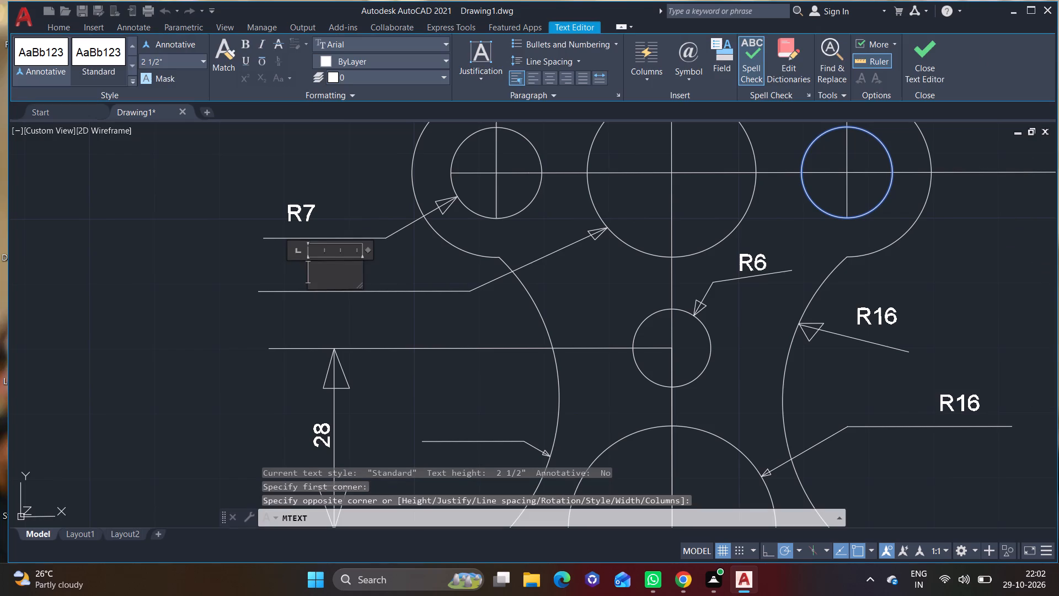
key(r)
key(1)
key(3)
click(228, 283)
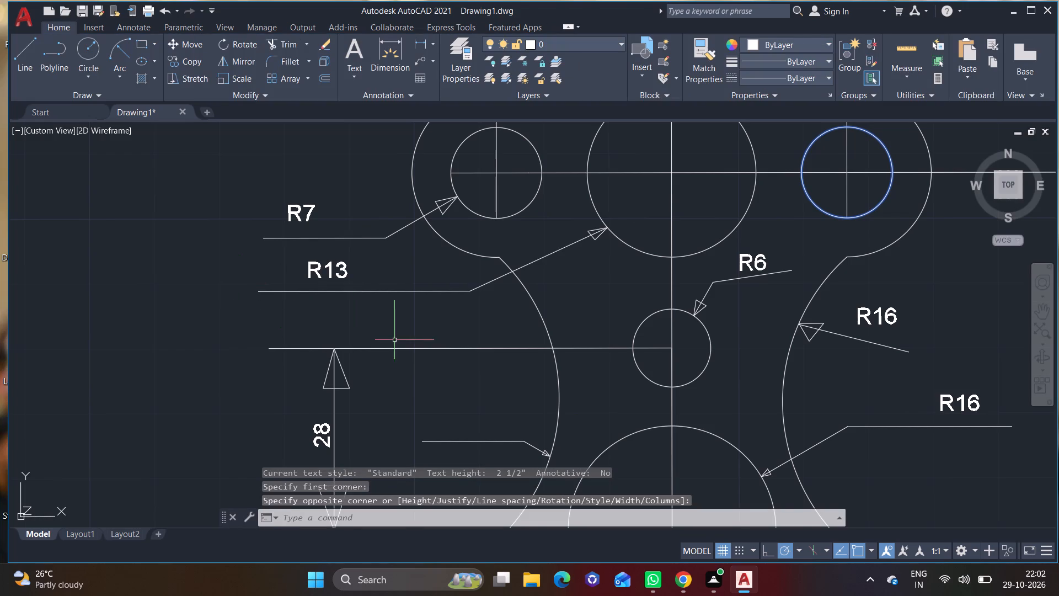
Place the text label R27 above the horizontal tail of the leader to the left concave side arc.
middle_drag(394, 340, 407, 291)
scroll(366, 298, up, 1)
middle_drag(344, 307, 345, 291)
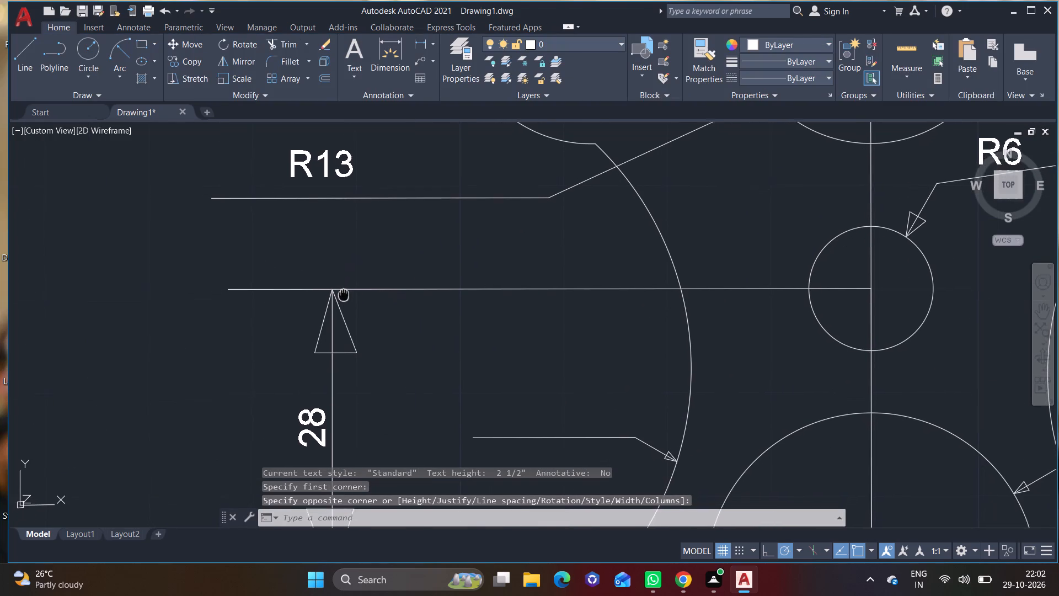
middle_drag(345, 291, 350, 280)
scroll(350, 277, down, 1)
middle_drag(402, 306, 378, 277)
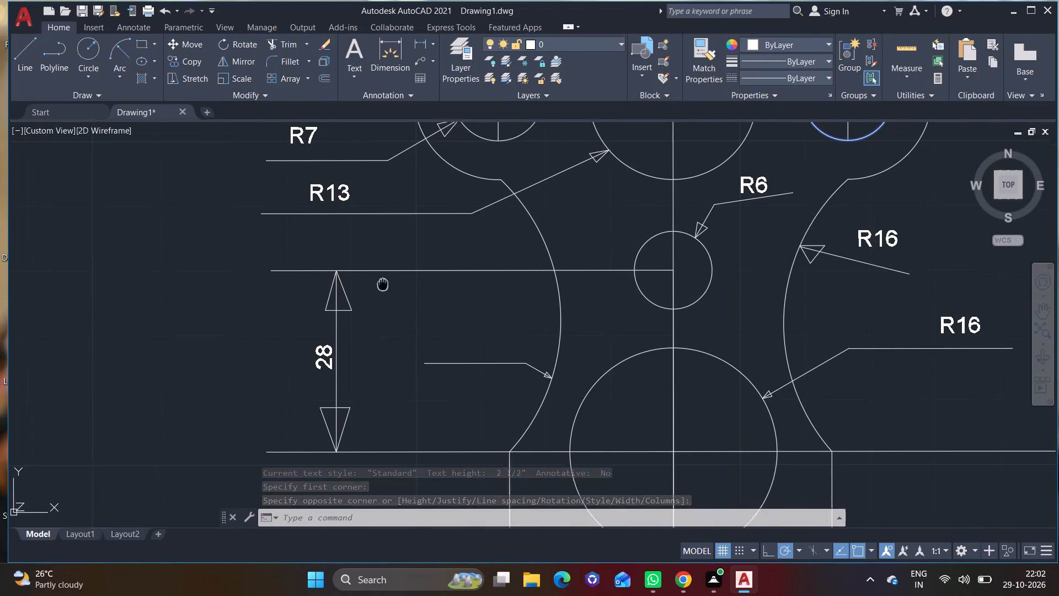
middle_drag(378, 277, 360, 249)
right_click(360, 249)
click(414, 256)
scroll(408, 284, up, 1)
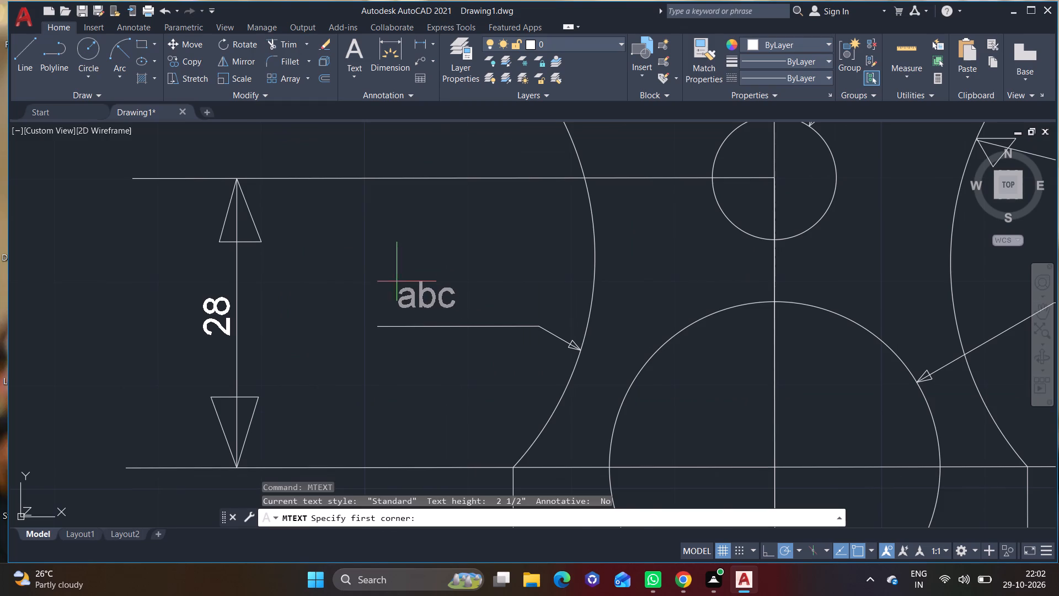
click(393, 272)
click(451, 297)
text(R2)
key(7)
click(375, 327)
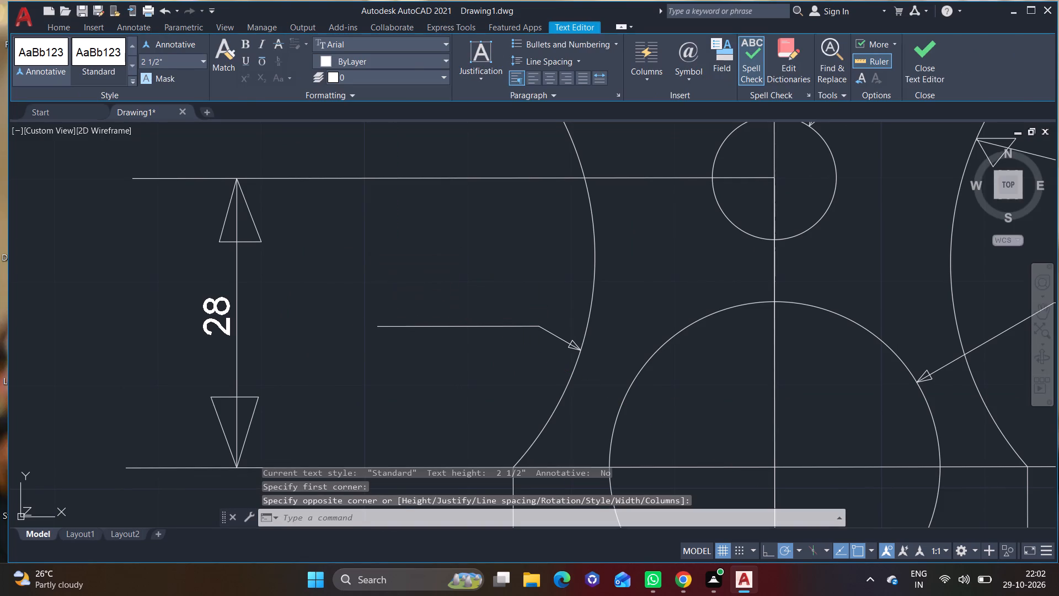
Examine the dimensions, leaders and radius labels over the whole figure, from the base to the top arcs.
scroll(335, 338, down, 2)
middle_drag(382, 362, 382, 261)
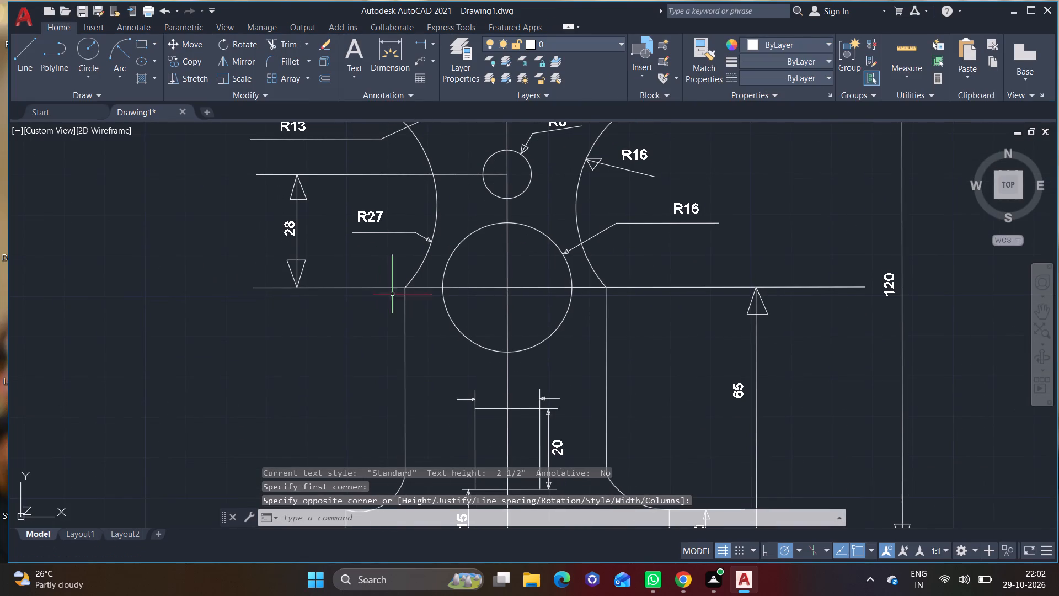
scroll(409, 289, down, 1)
middle_drag(466, 329, 389, 245)
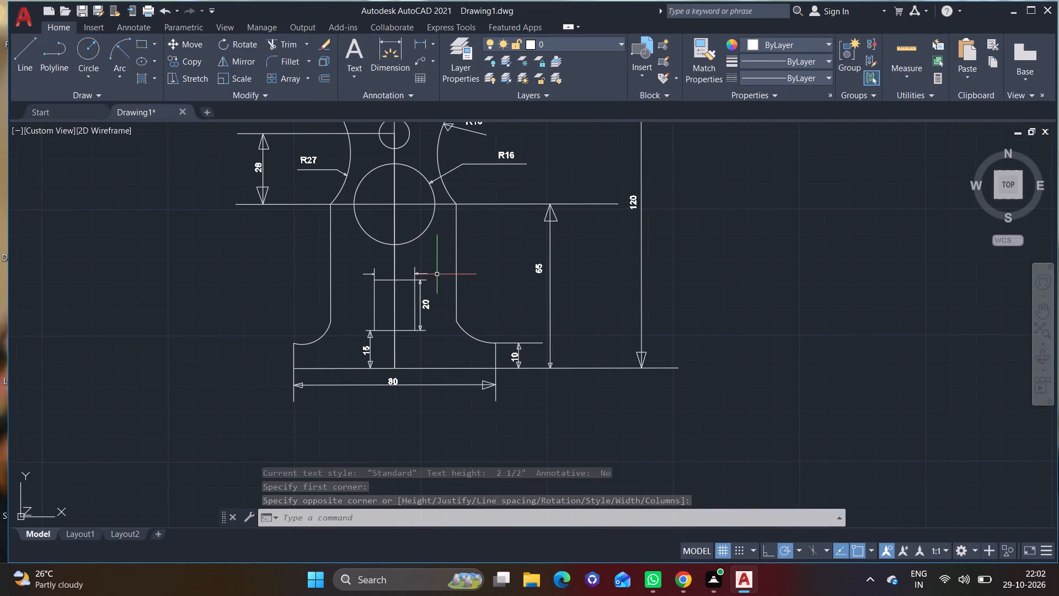
scroll(302, 290, up, 1)
middle_drag(312, 269, 353, 407)
middle_drag(288, 268, 308, 379)
scroll(376, 304, down, 1)
middle_drag(448, 321, 454, 343)
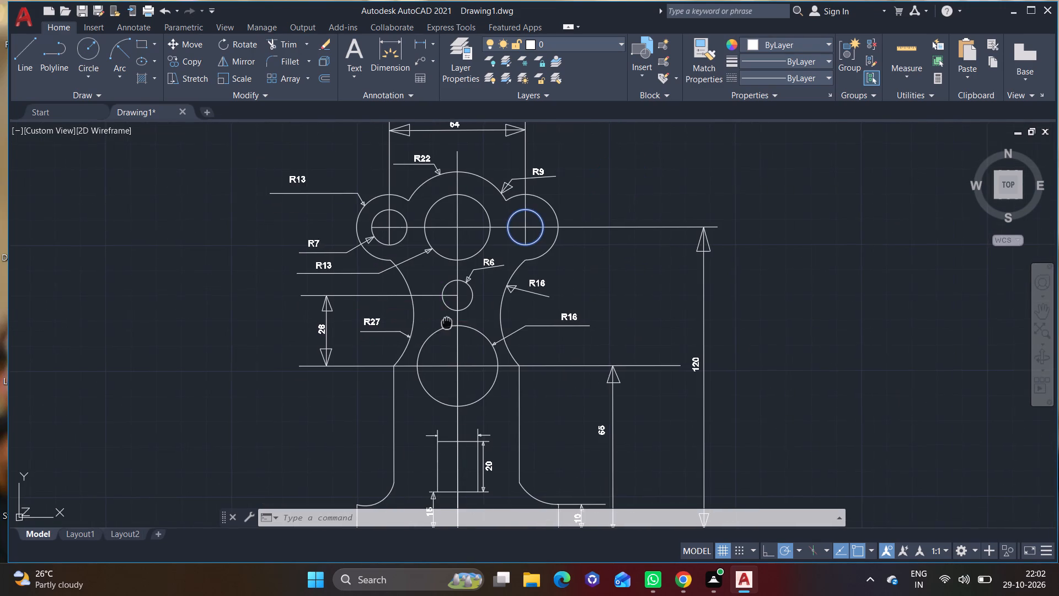
middle_drag(454, 343, 485, 390)
middle_drag(484, 383, 493, 289)
scroll(518, 338, down, 1)
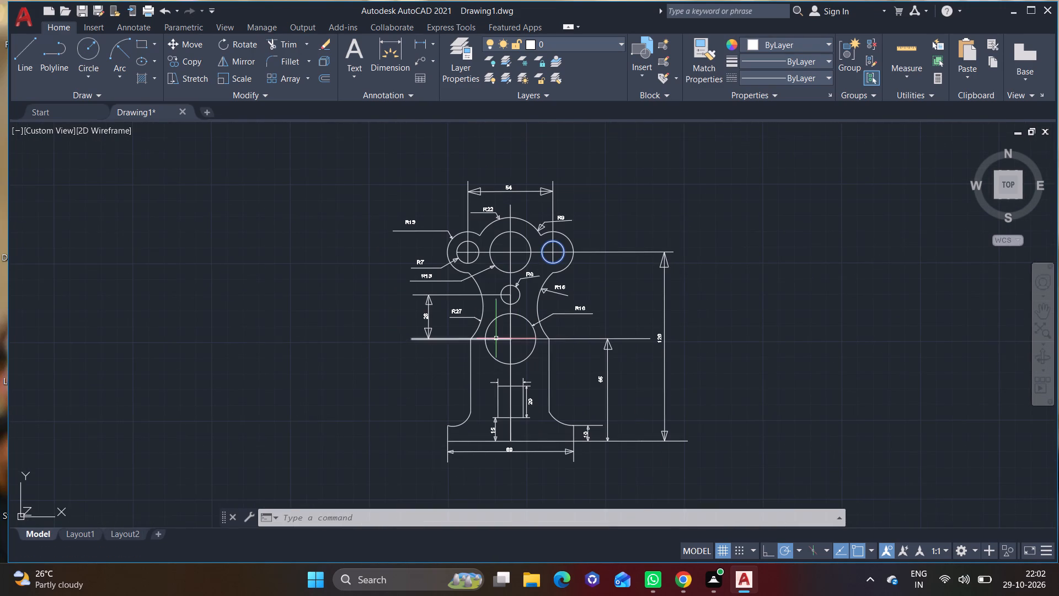
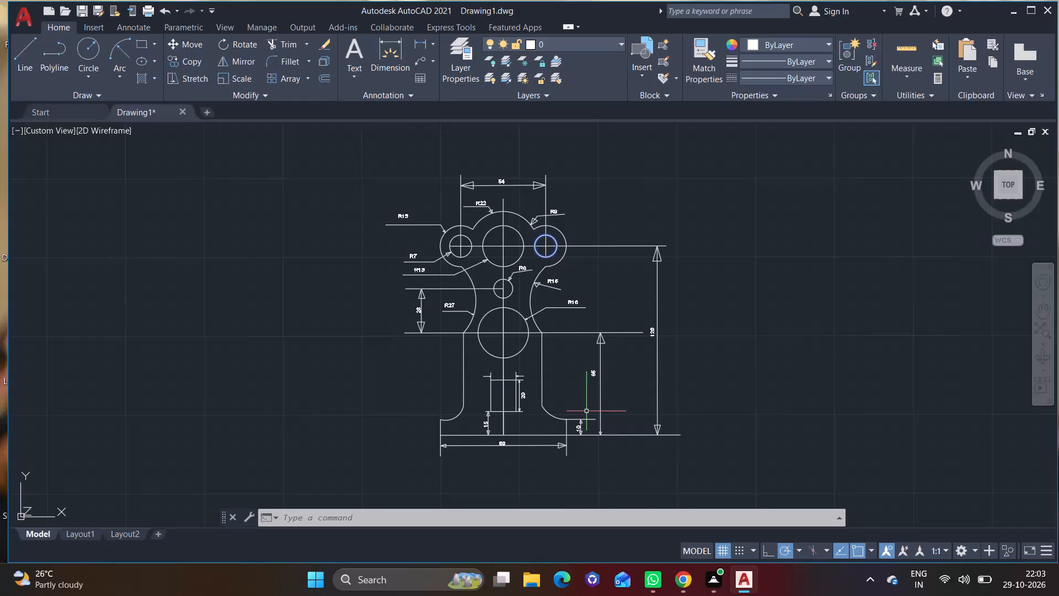
Save the drawing to the Desktop under the file name MECH1 as an AutoCAD 2018 drawing.
key(ctrl+s)
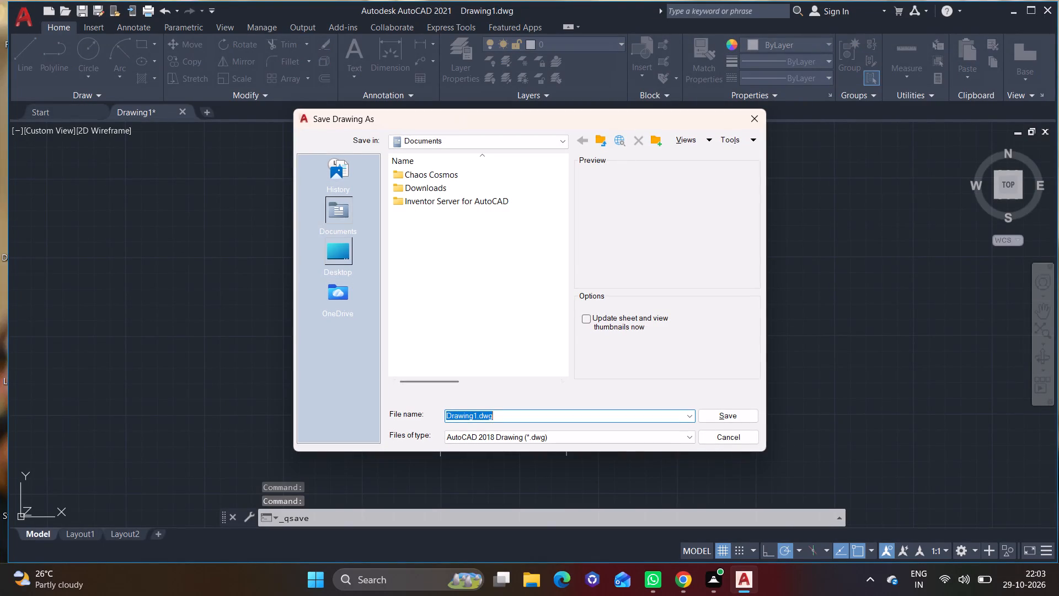
click(339, 264)
click(503, 408)
click(505, 412)
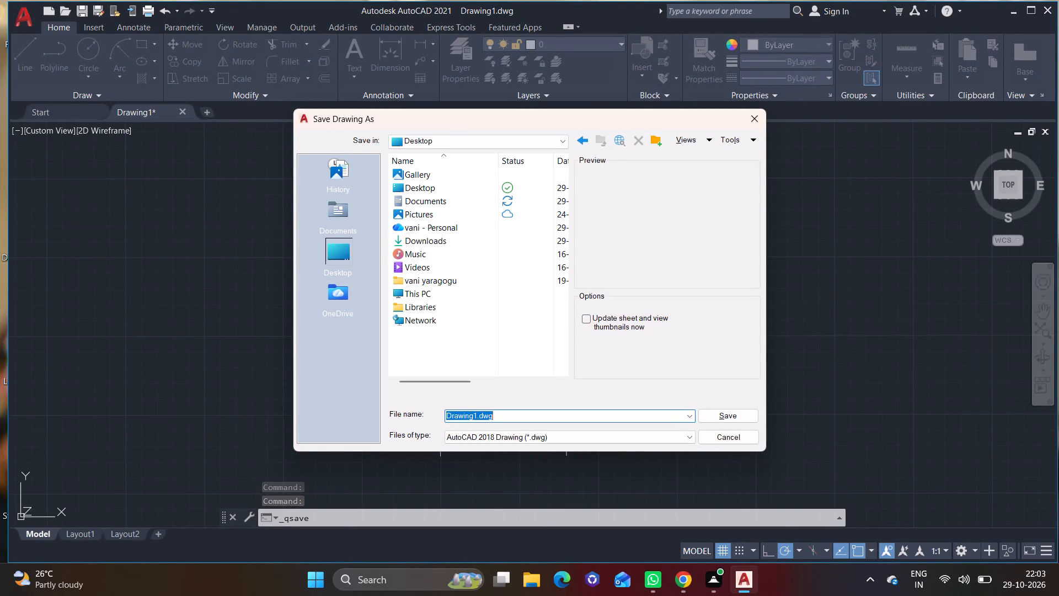
key(BackSpace)
text(MECH1)
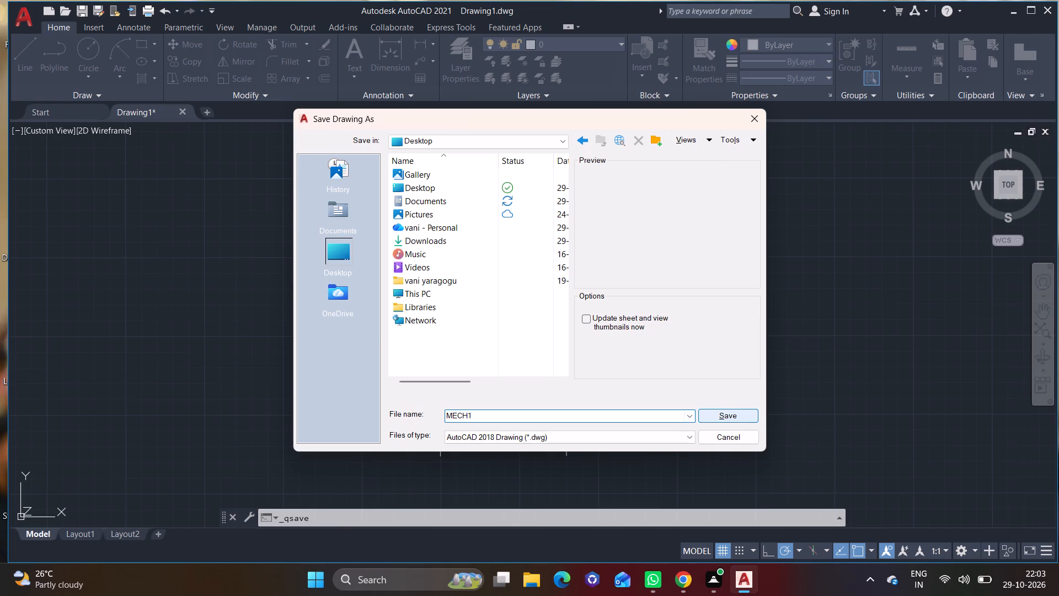
click(720, 416)
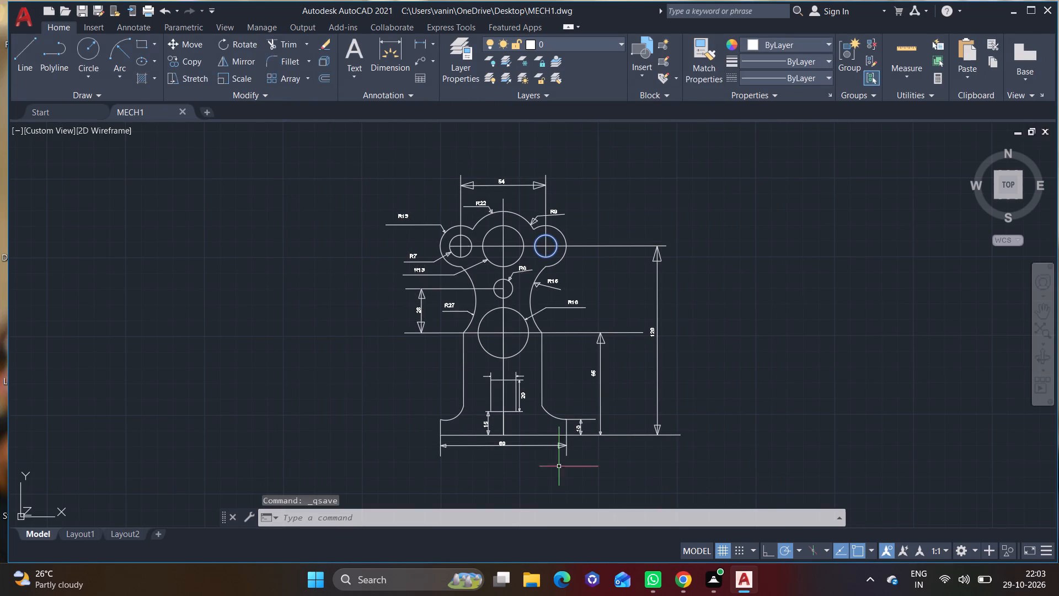
Turn off the command log file with LOGFILEOFF.
click(434, 515)
text(LOGFILEOFF)
key(Return)
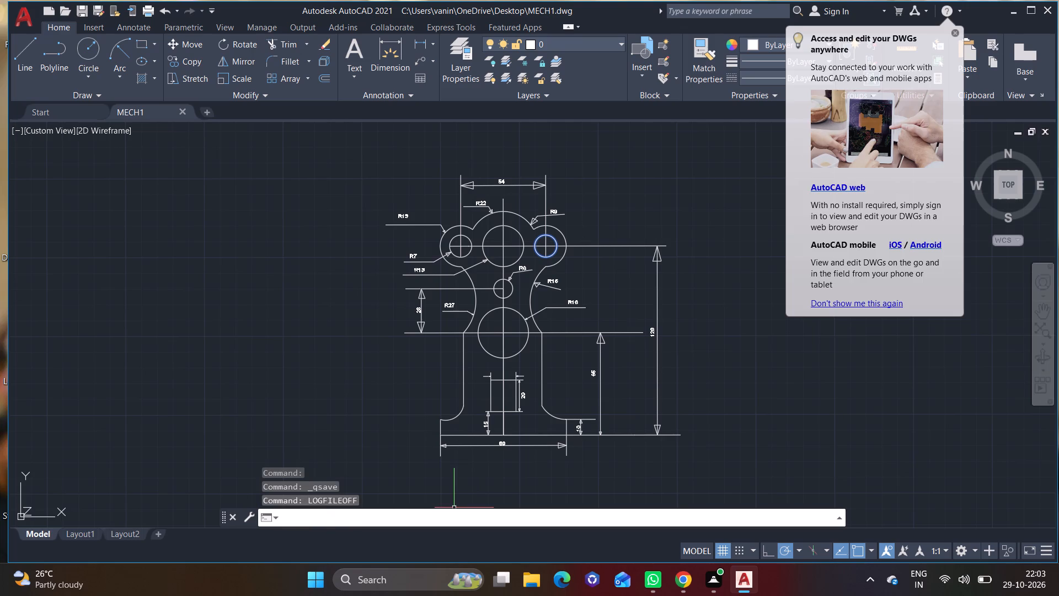